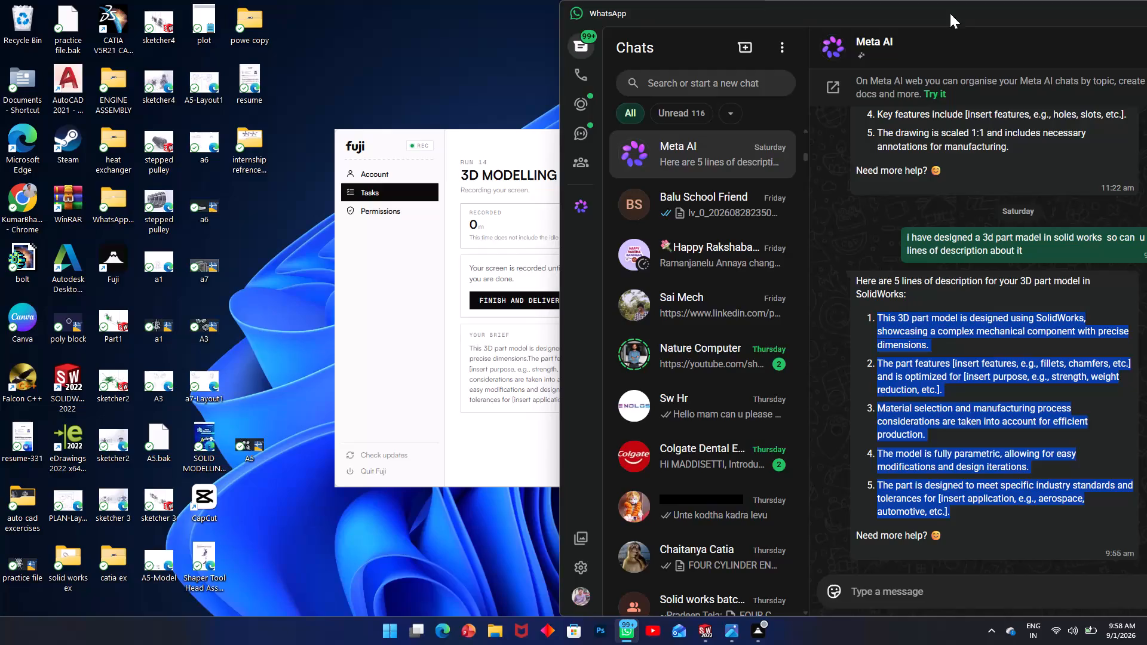
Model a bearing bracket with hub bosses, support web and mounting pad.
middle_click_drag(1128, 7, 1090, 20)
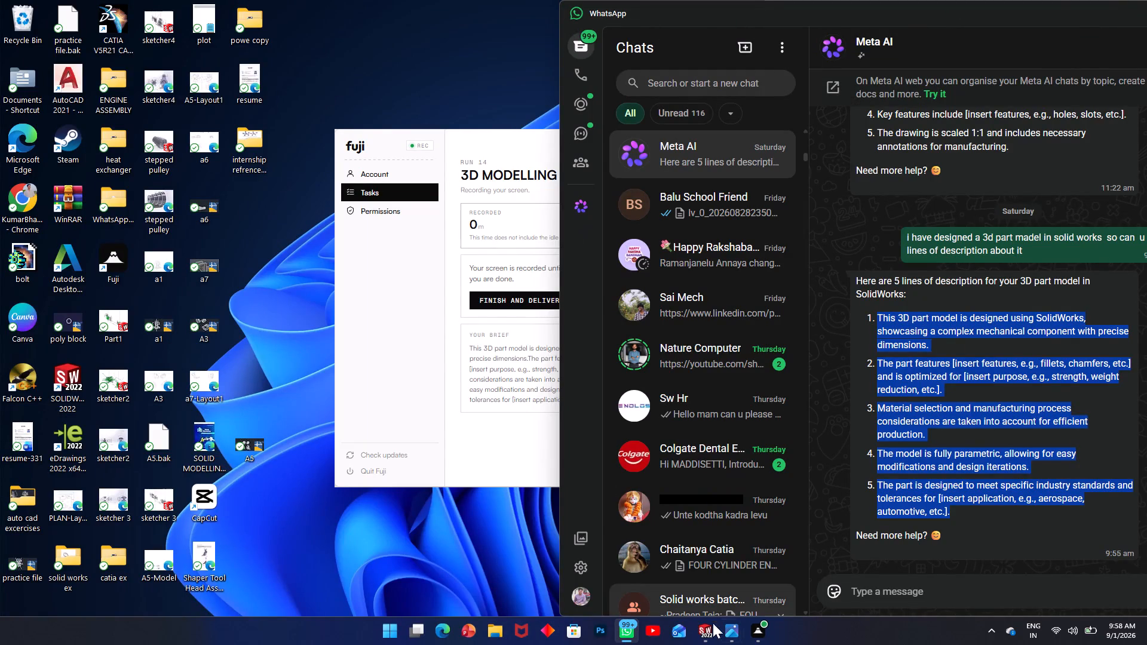
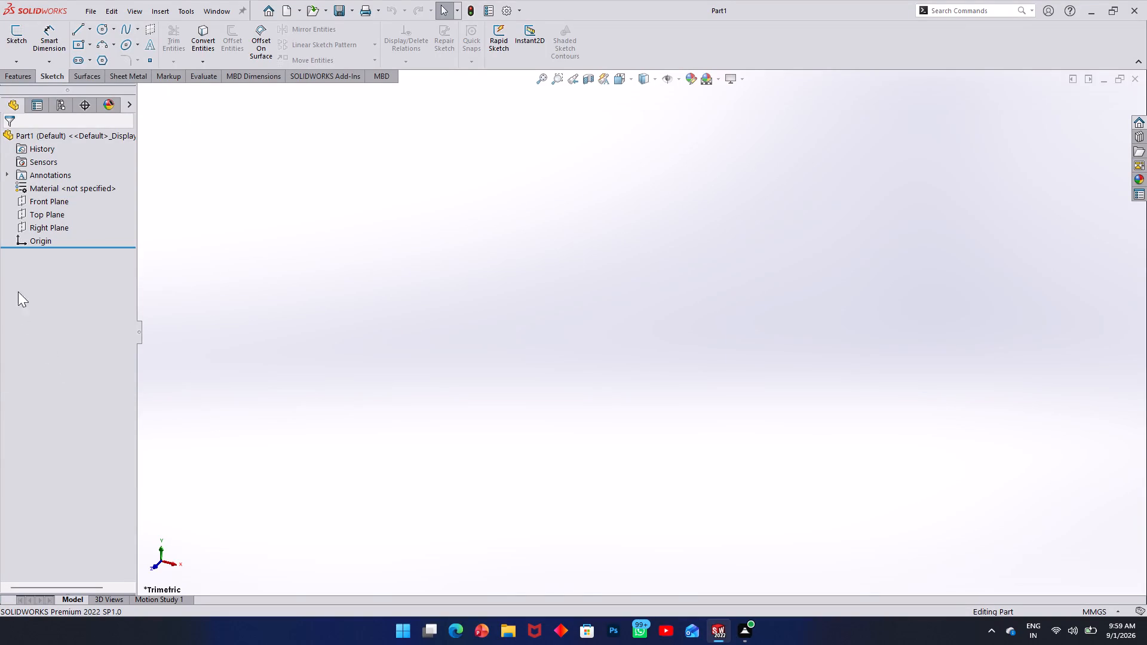
Start a new sketch on the Front Plane.
left_click(36, 203)
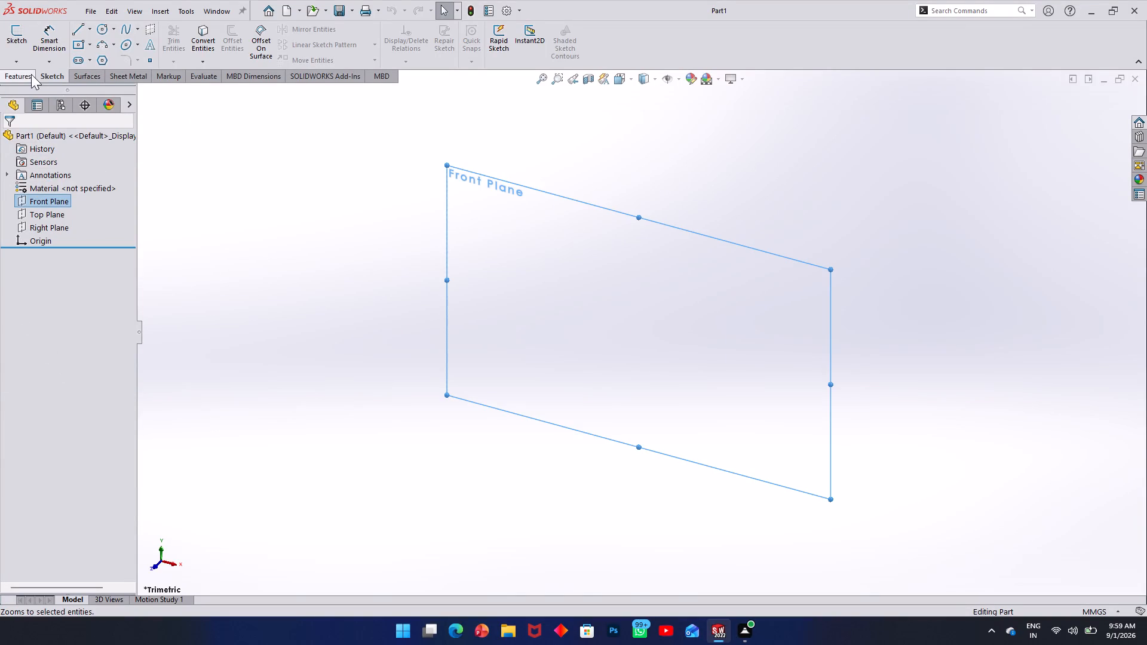
left_click(26, 33)
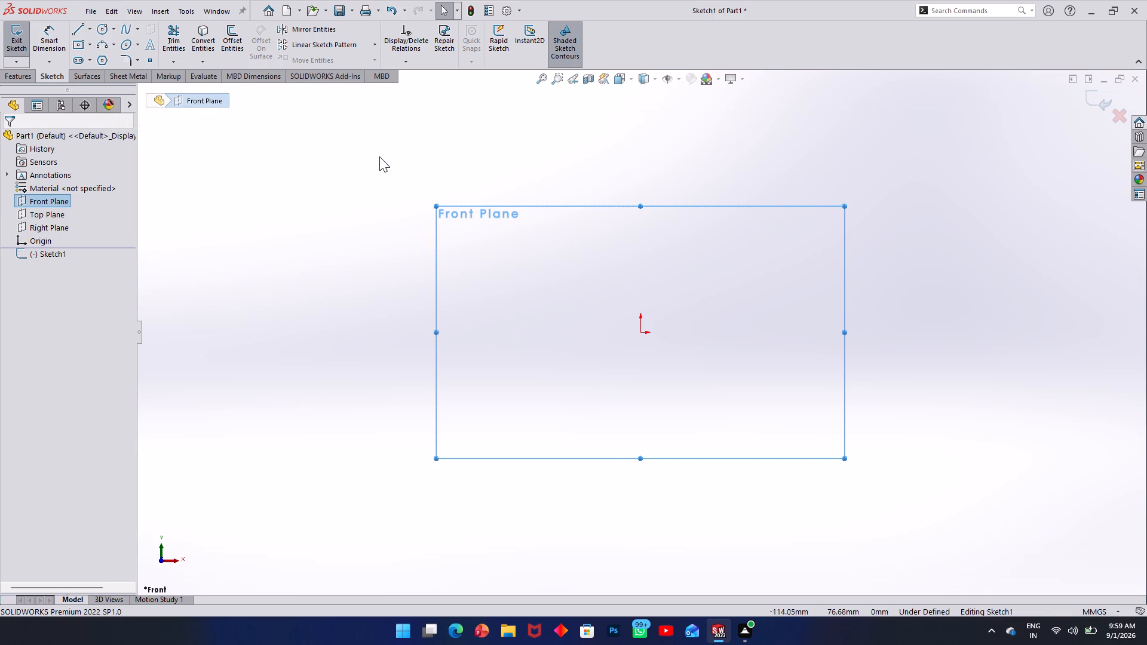
scroll(427, 11, "up", 1)
scroll(427, 11, "down", 1)
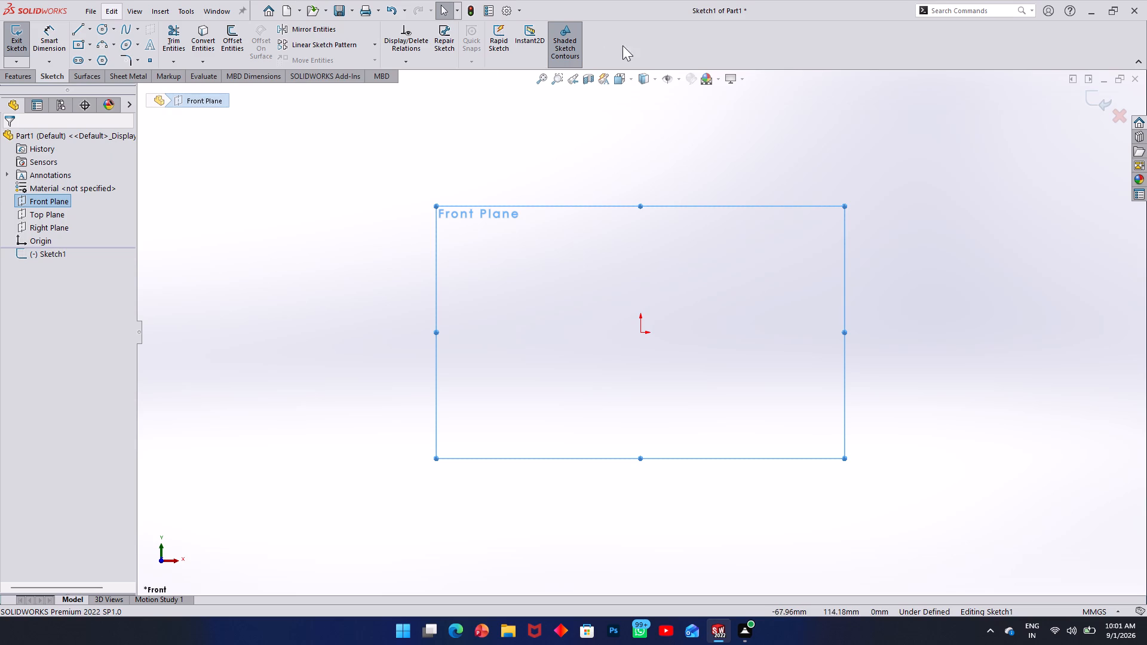
Sketch a long vertical centerline and a long horizontal centerline that cross at the origin.
left_click(91, 33)
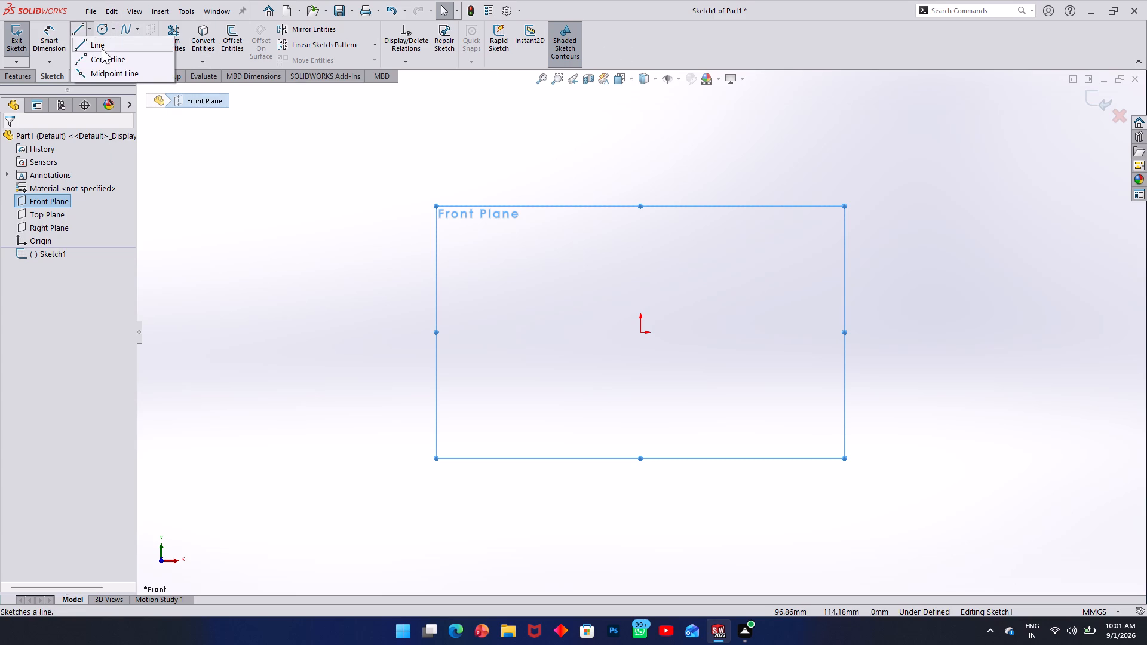
left_click(100, 53)
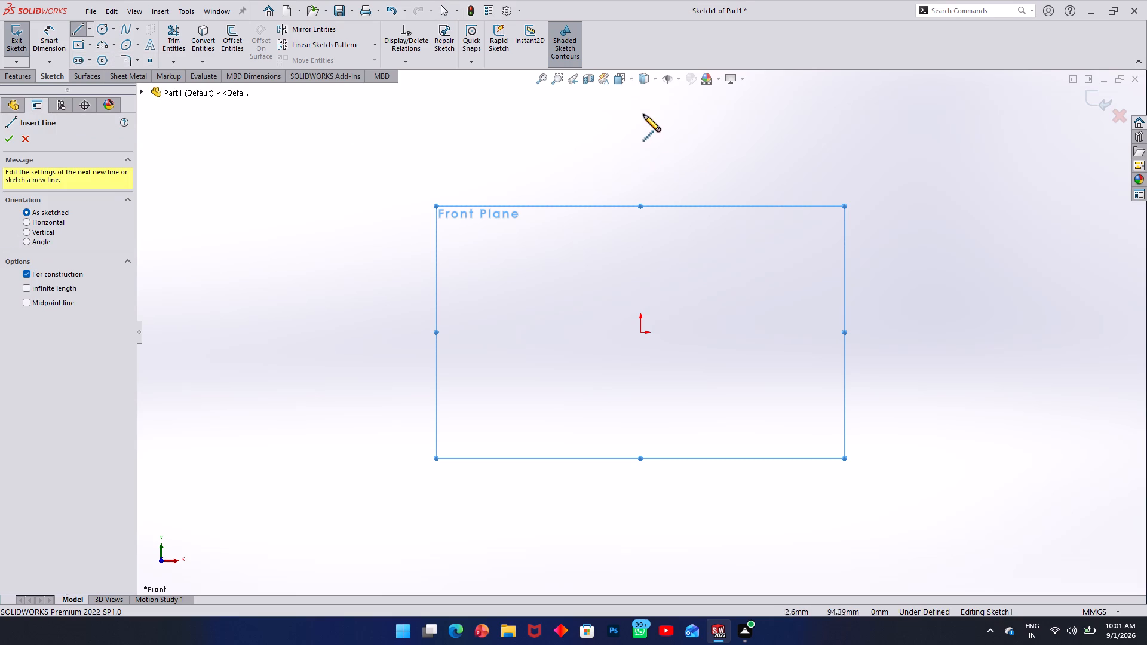
left_click(642, 97)
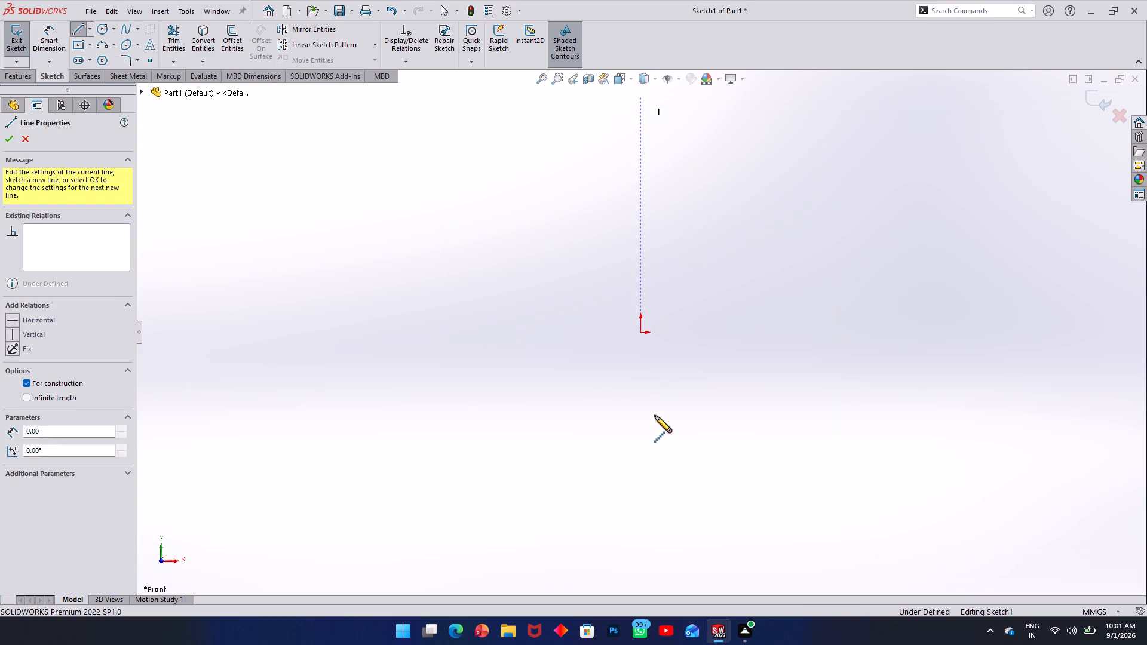
left_click(642, 580)
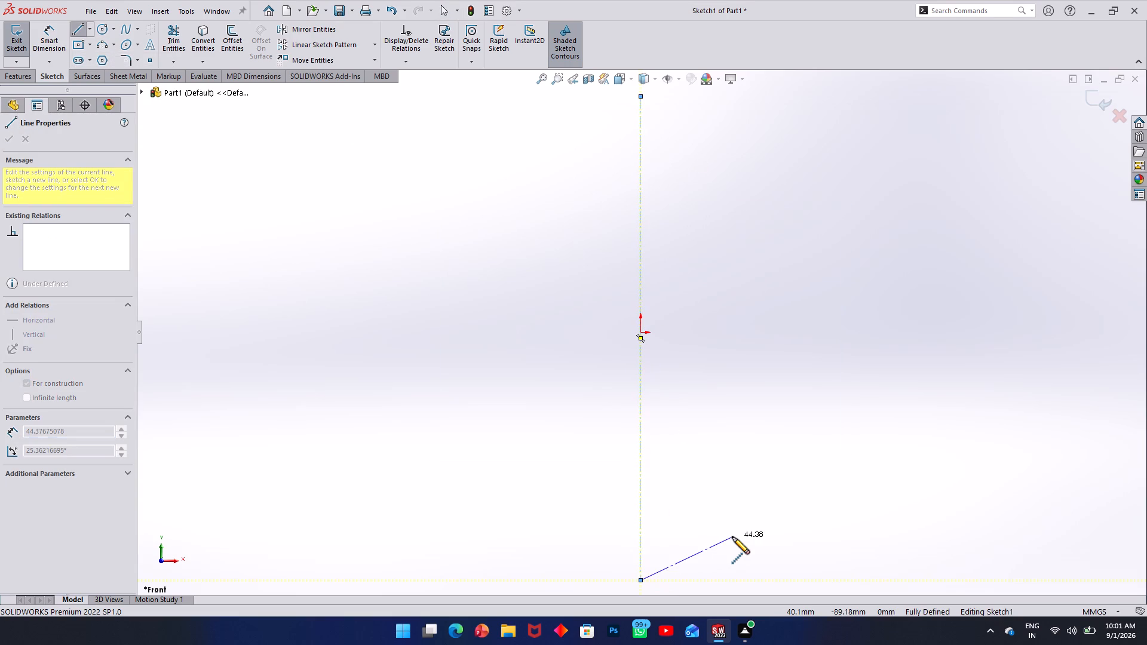
key("Escape")
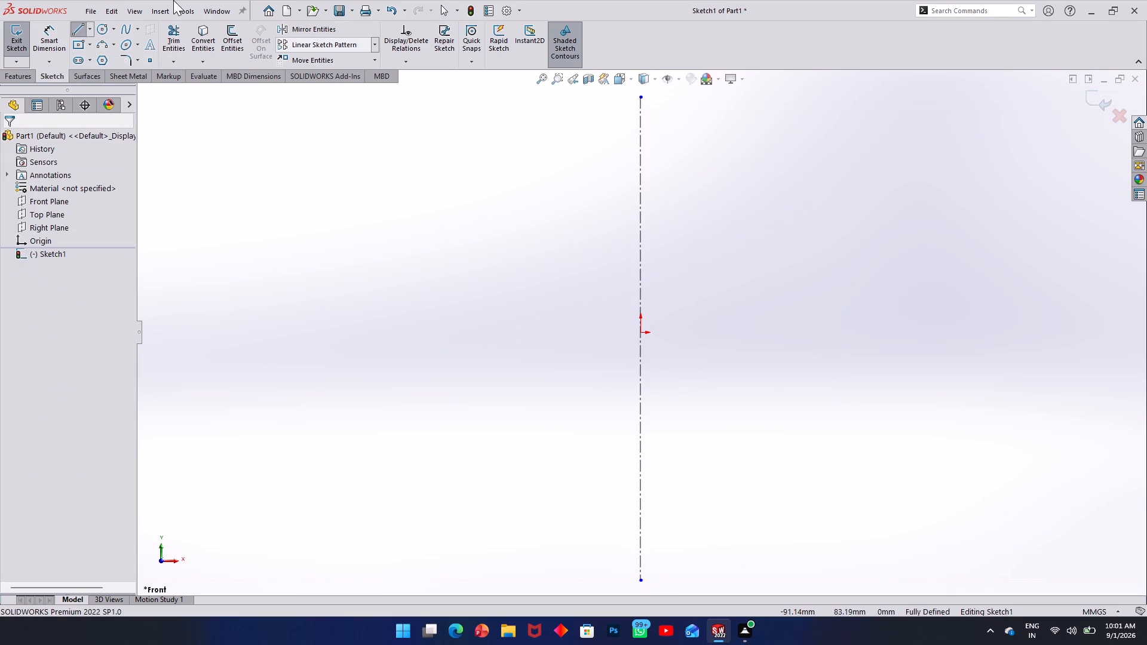
left_click(91, 26)
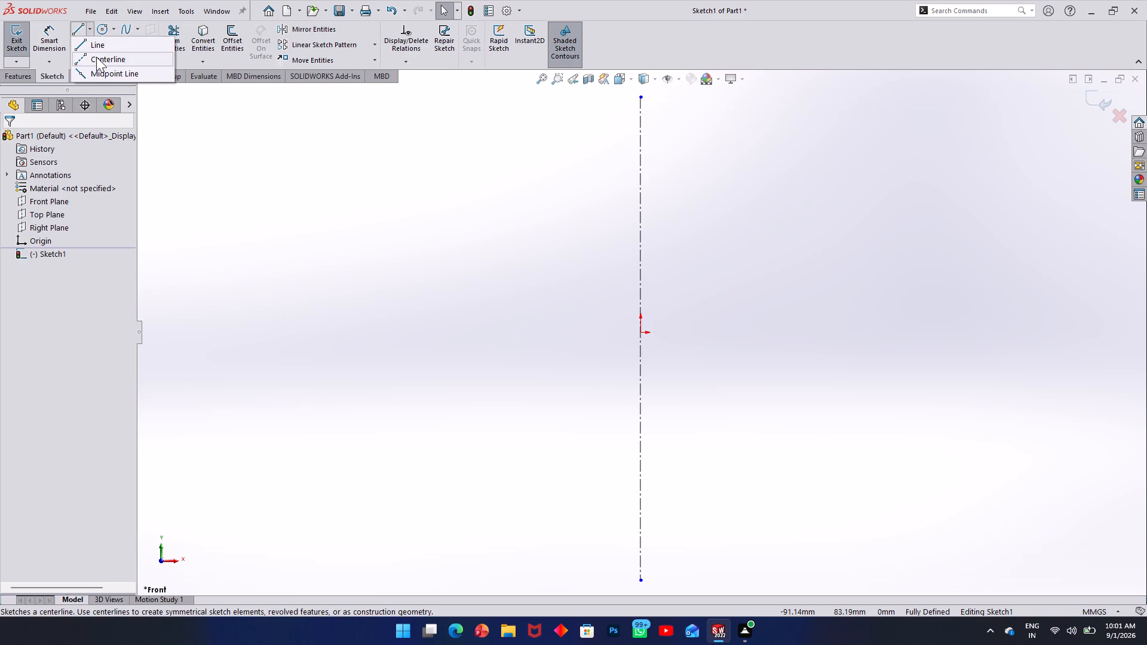
left_click(97, 58)
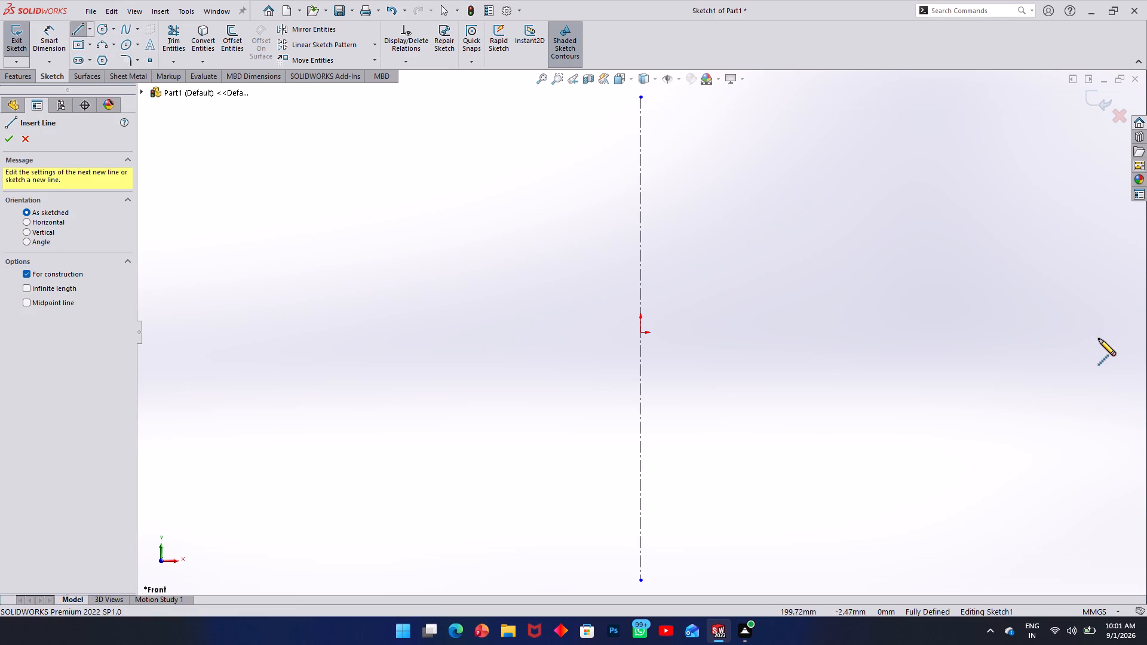
left_click(1102, 333)
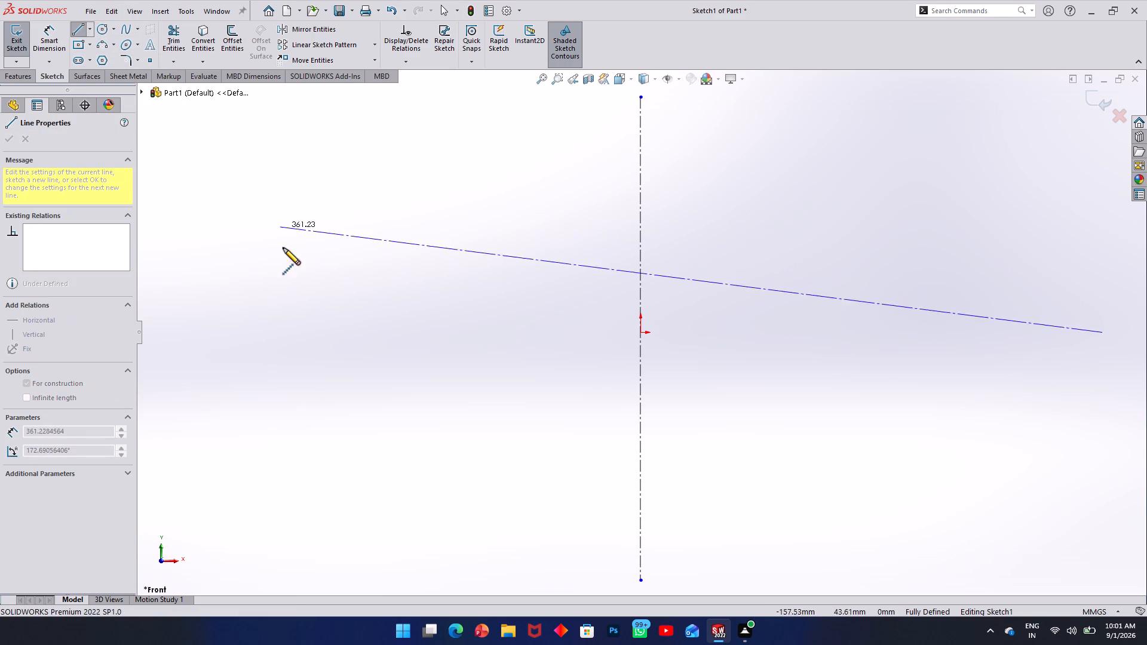
left_click(211, 334)
key("Escape")
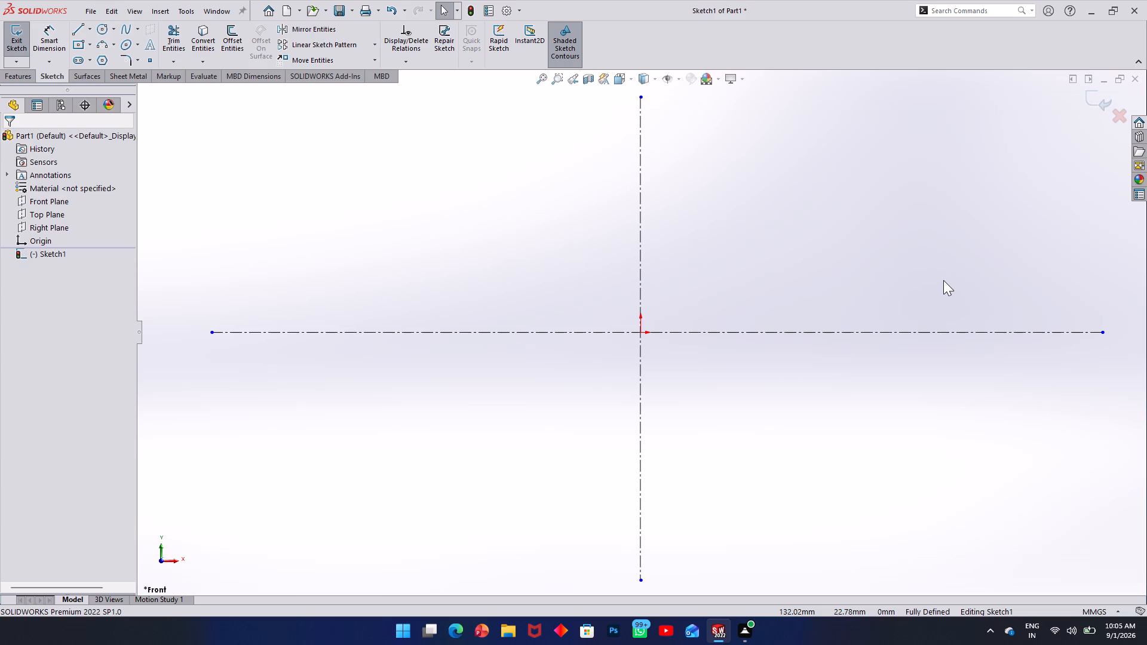
Sketch a center rectangle about 140 mm wide and 70 mm high, centred on the origin.
left_click(79, 47)
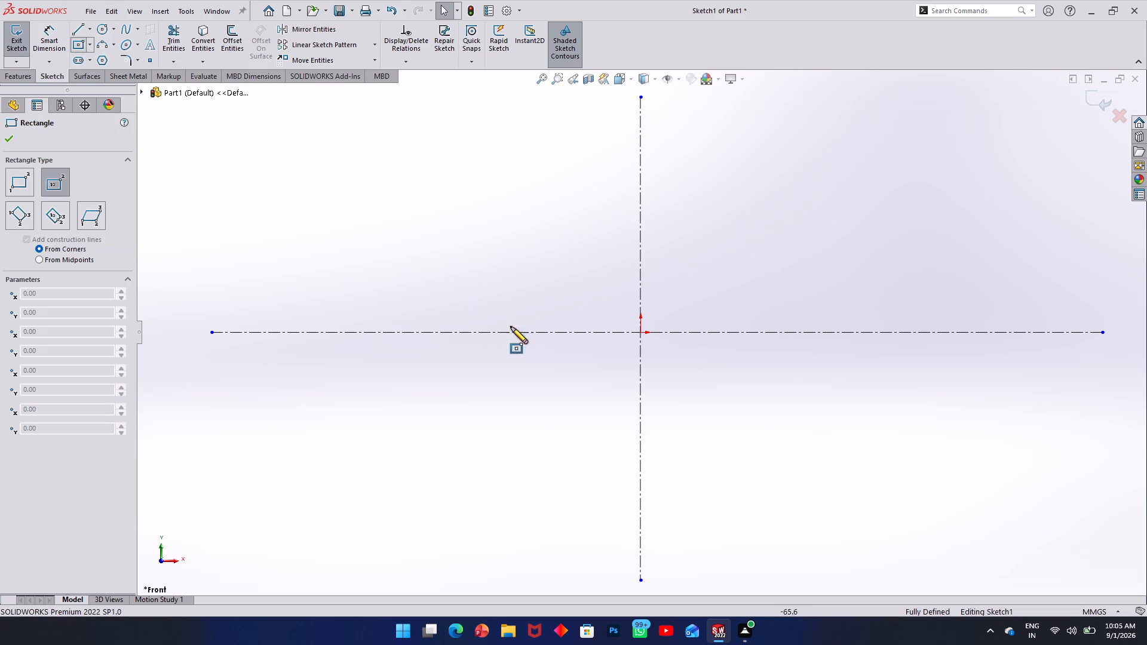
left_click(643, 333)
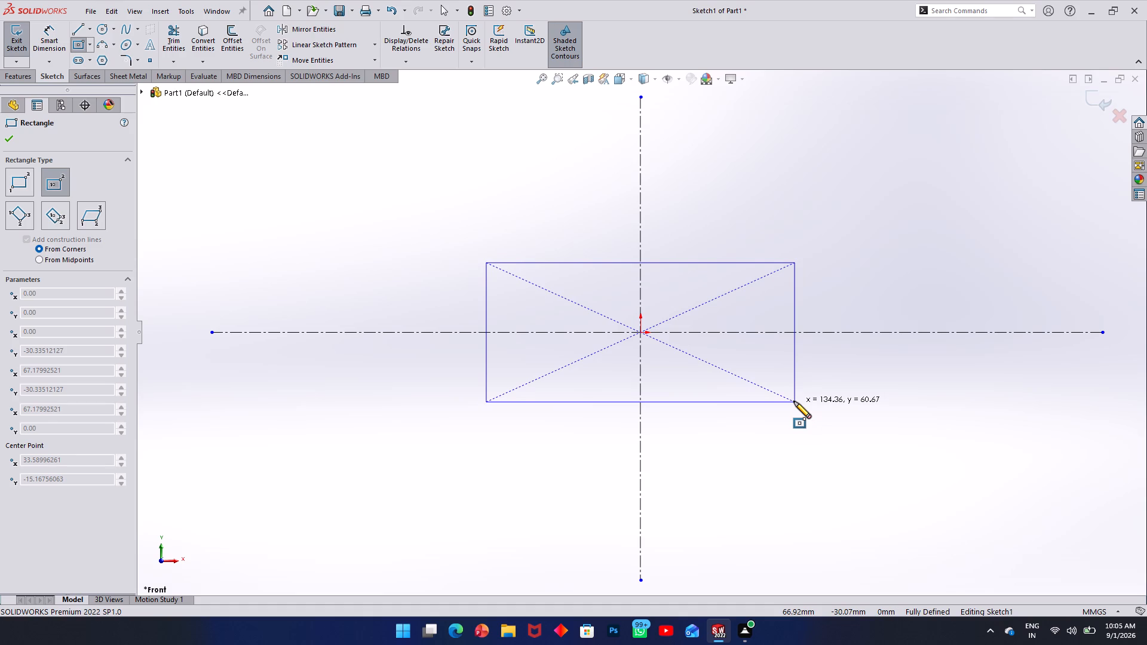
left_click(801, 412)
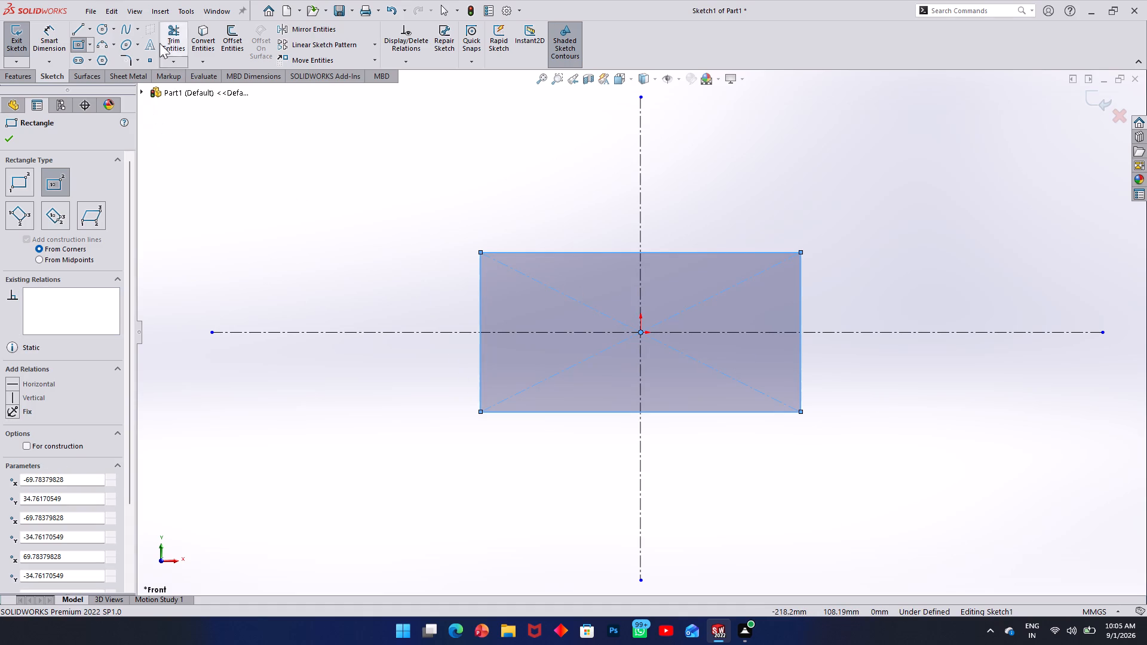
Dimension the rectangle's height as 120 mm and its width as 132.5 mm.
left_click(58, 38)
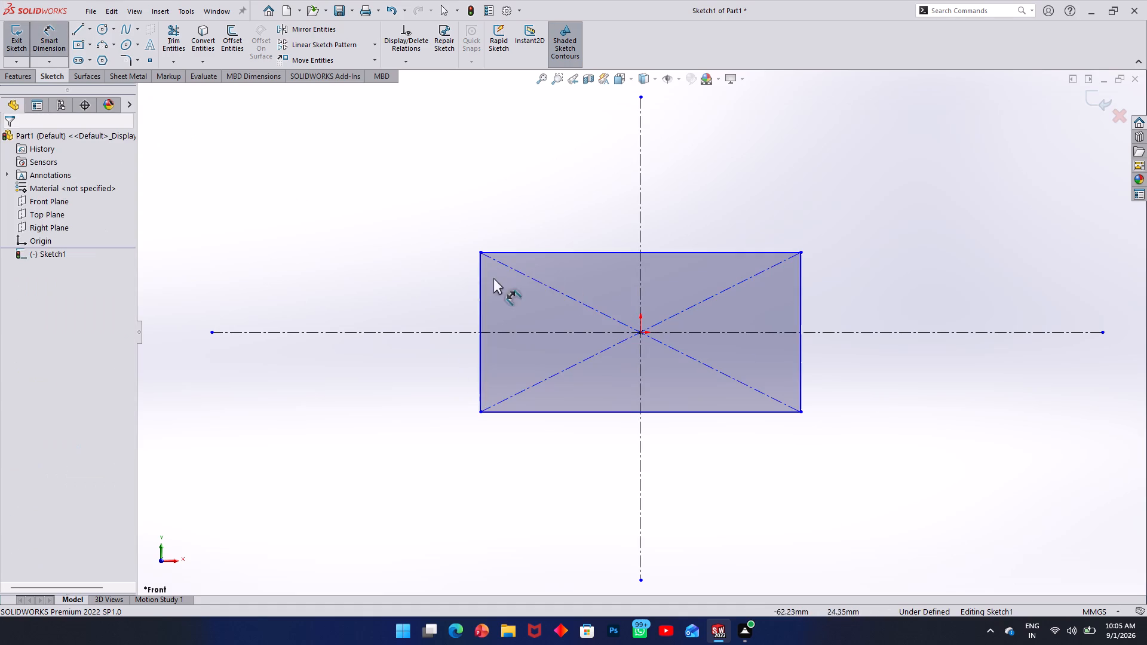
left_click(479, 298)
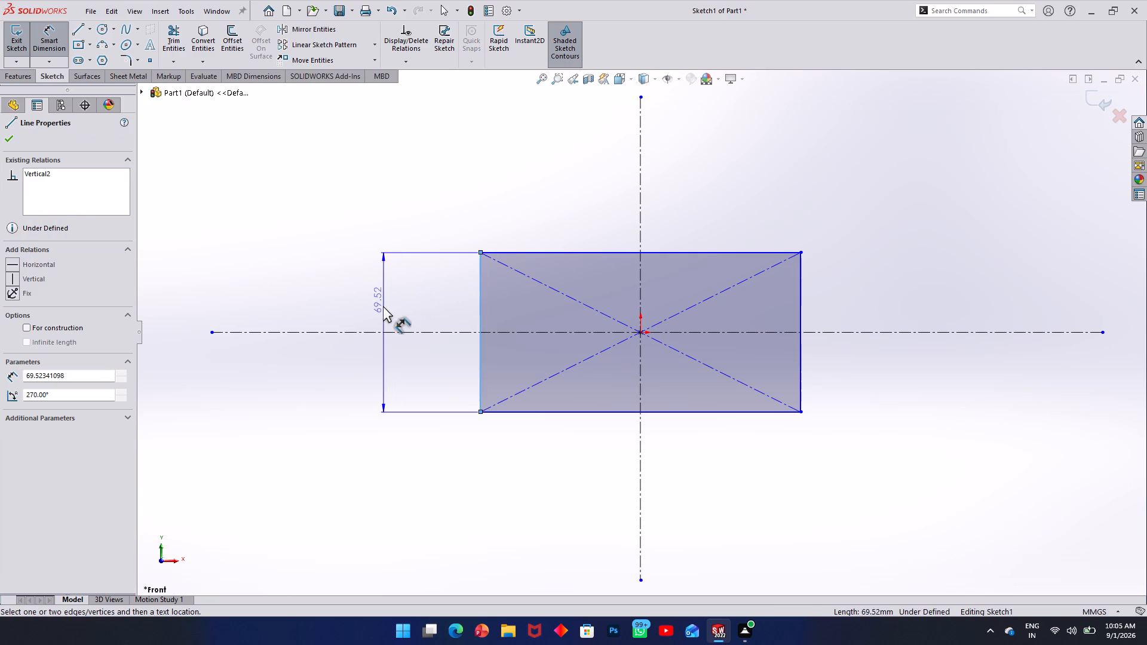
left_click(383, 306)
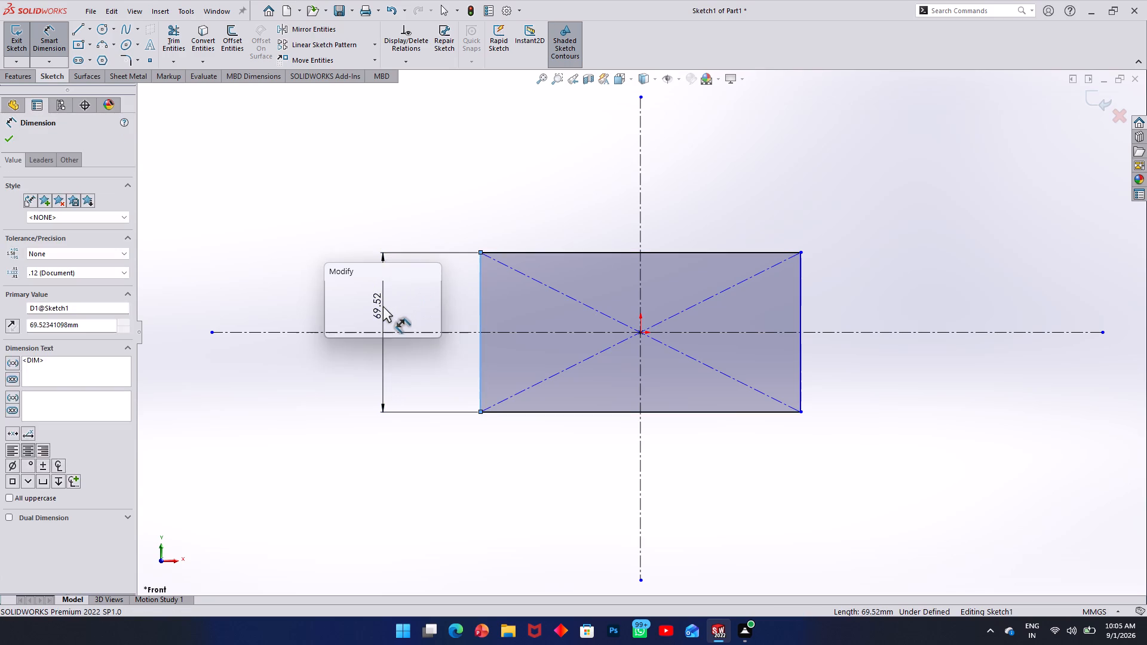
type("120")
key("Return")
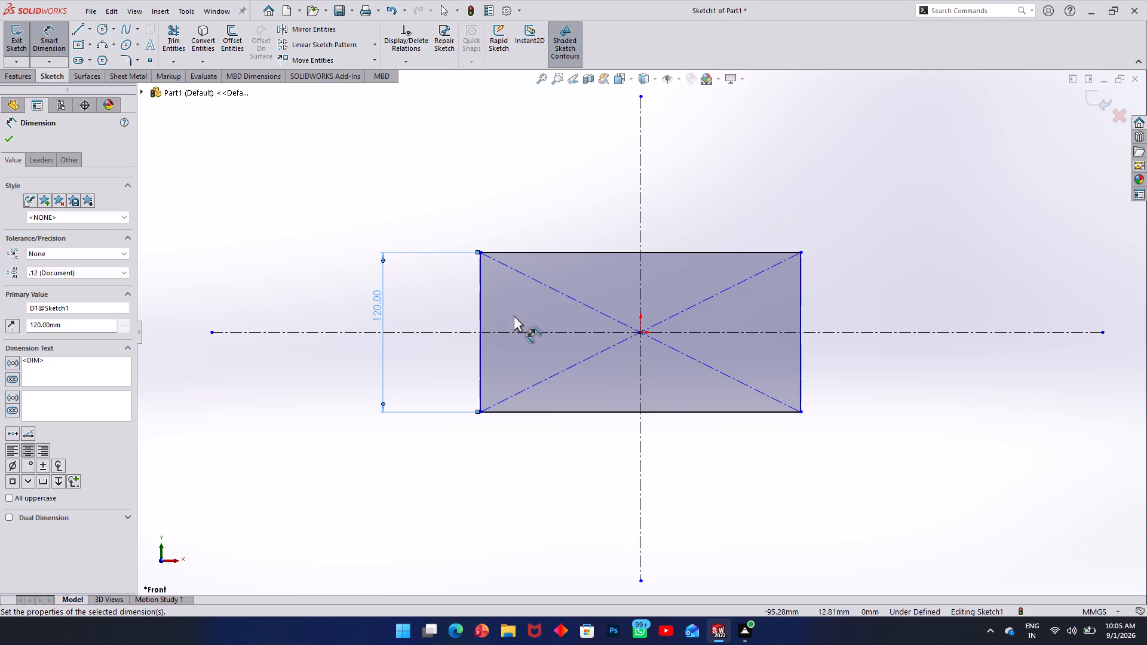
left_click(600, 414)
left_click(605, 469)
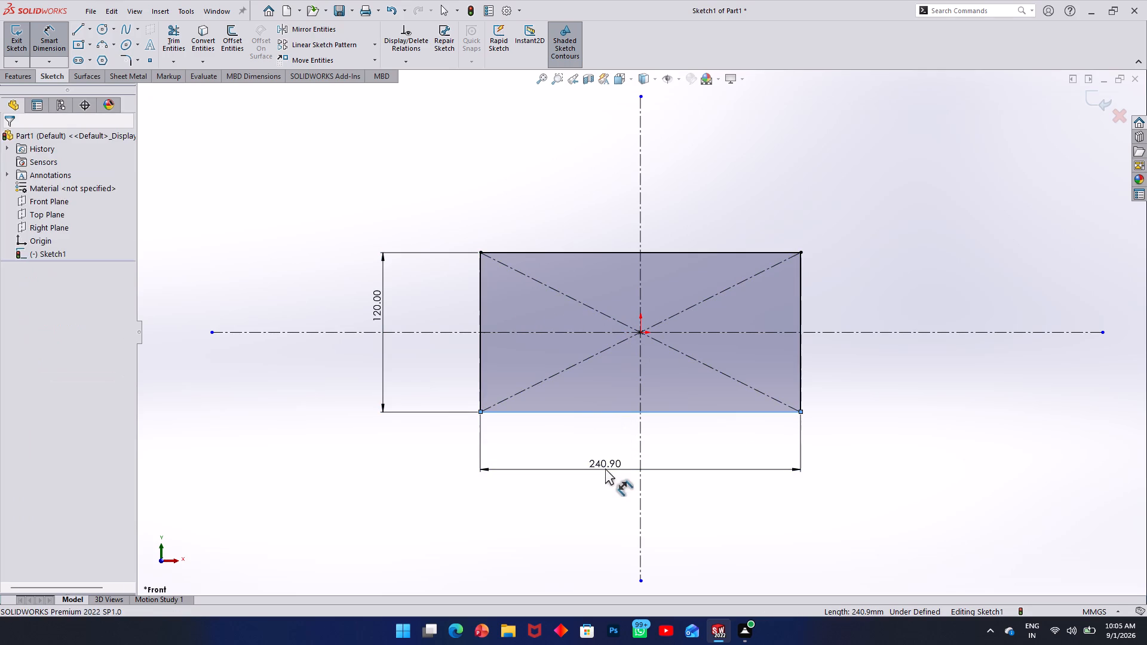
type("132.5")
key("Return")
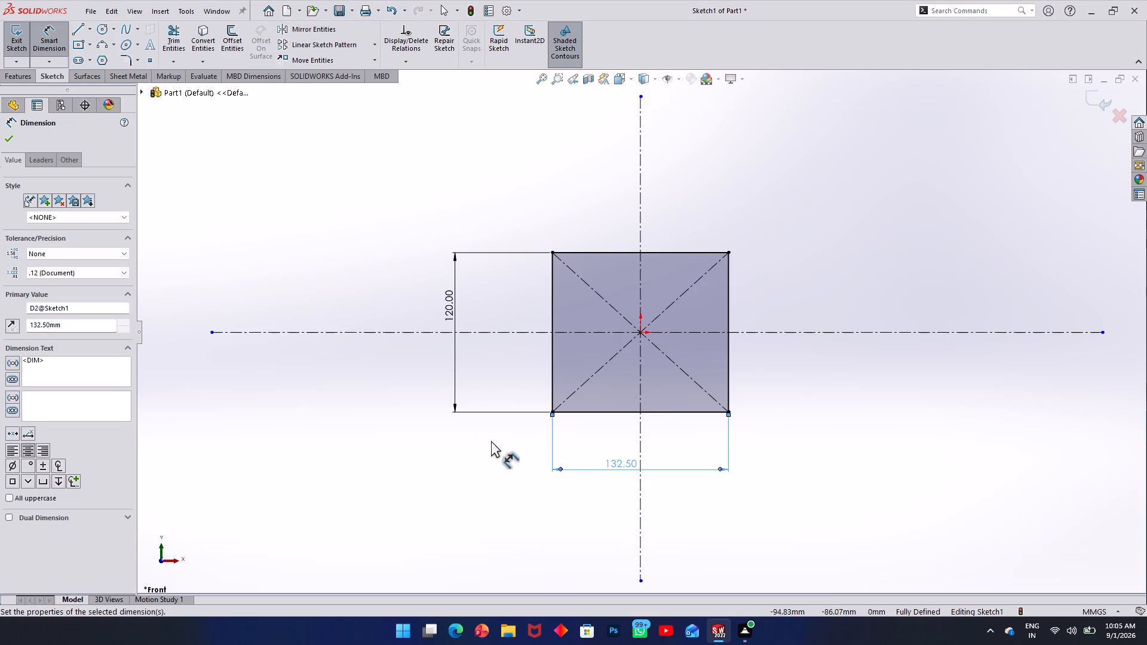
left_click(483, 441)
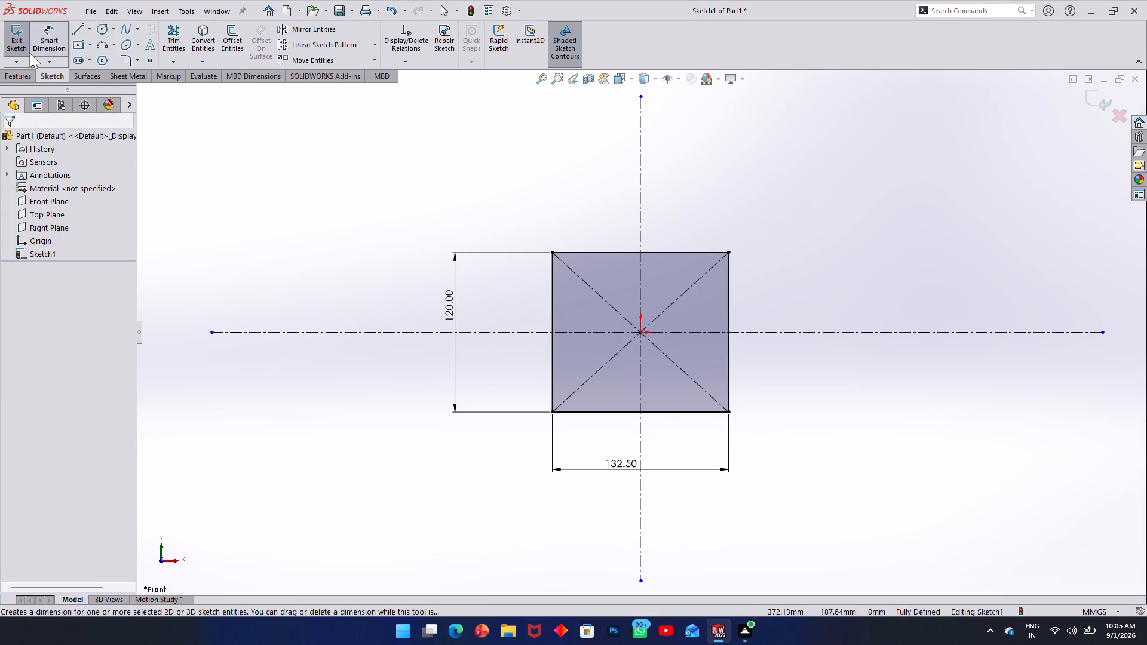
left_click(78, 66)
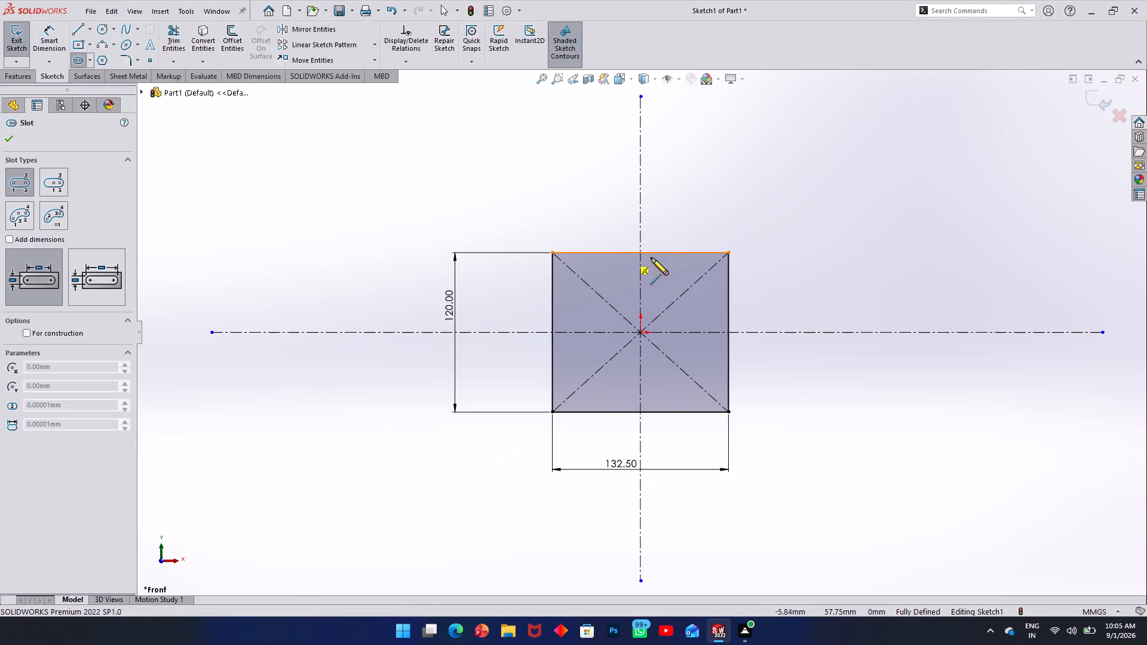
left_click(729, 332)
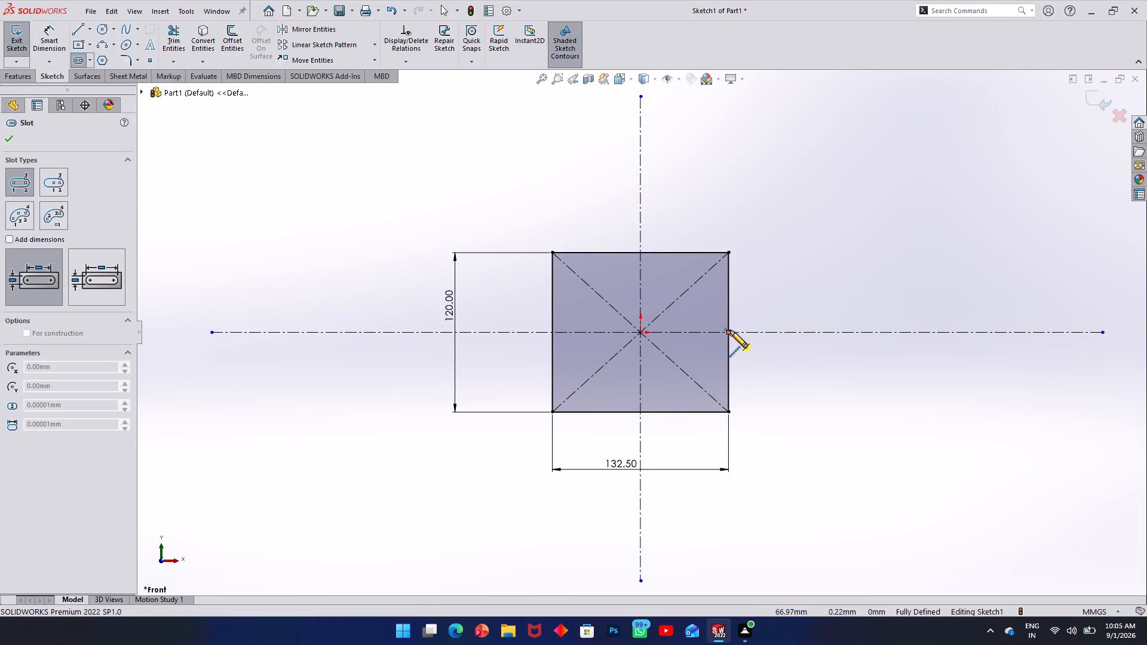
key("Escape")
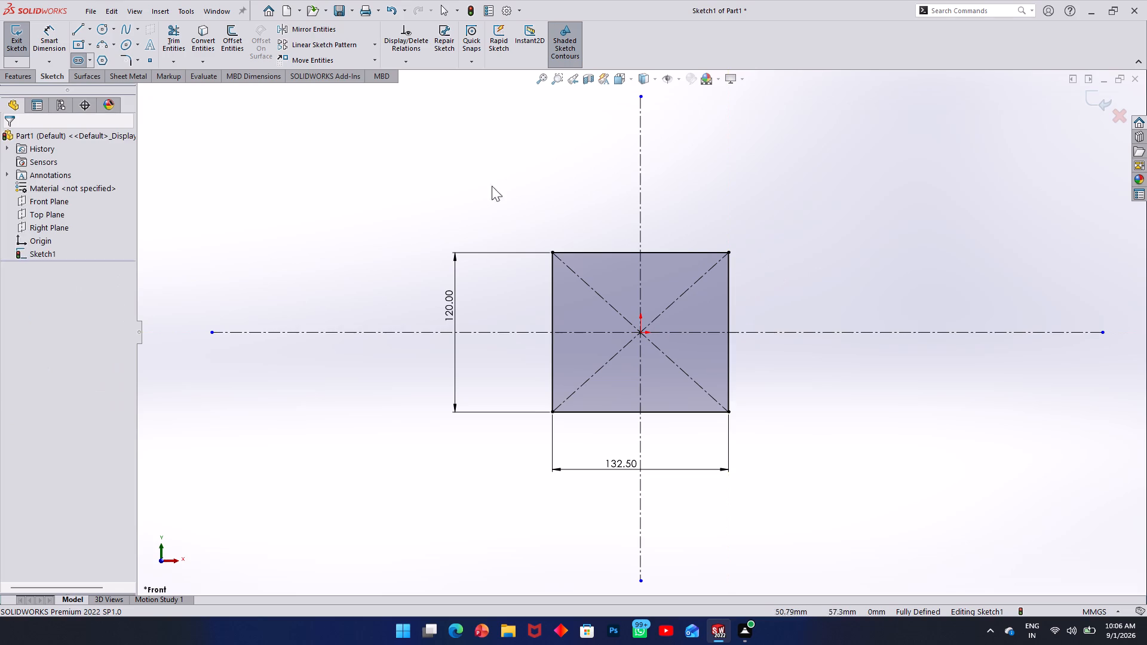
Sketch a vertical straight slot about 51 mm wide, with its end centres on the rectangle's upper-right and lower-right corners.
left_click(78, 60)
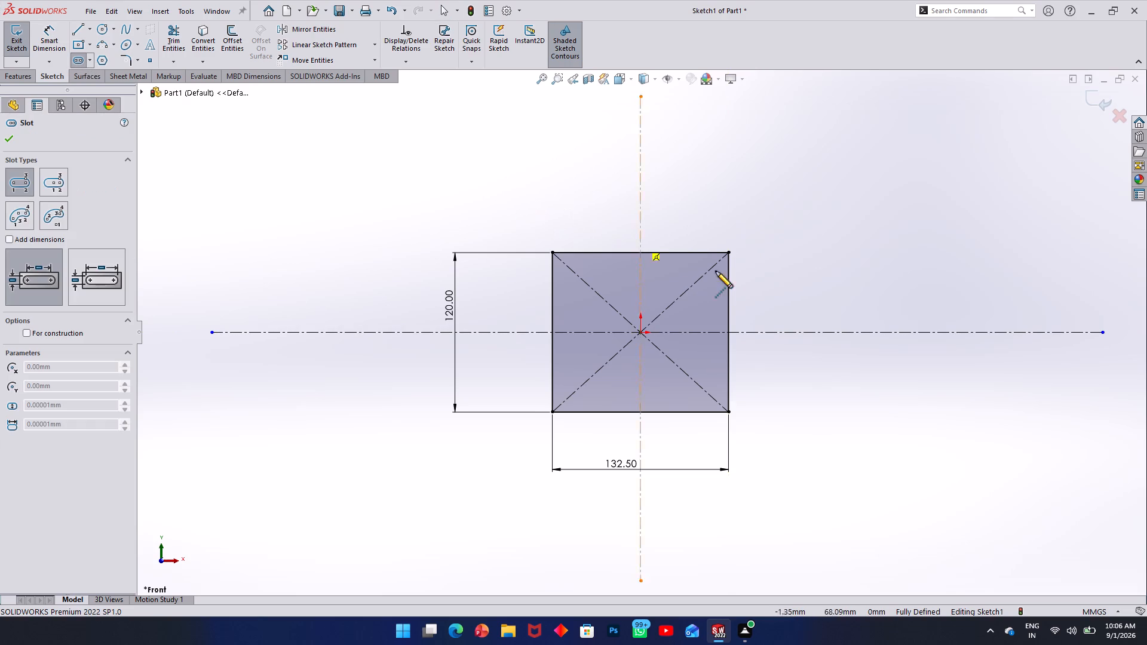
left_click(729, 253)
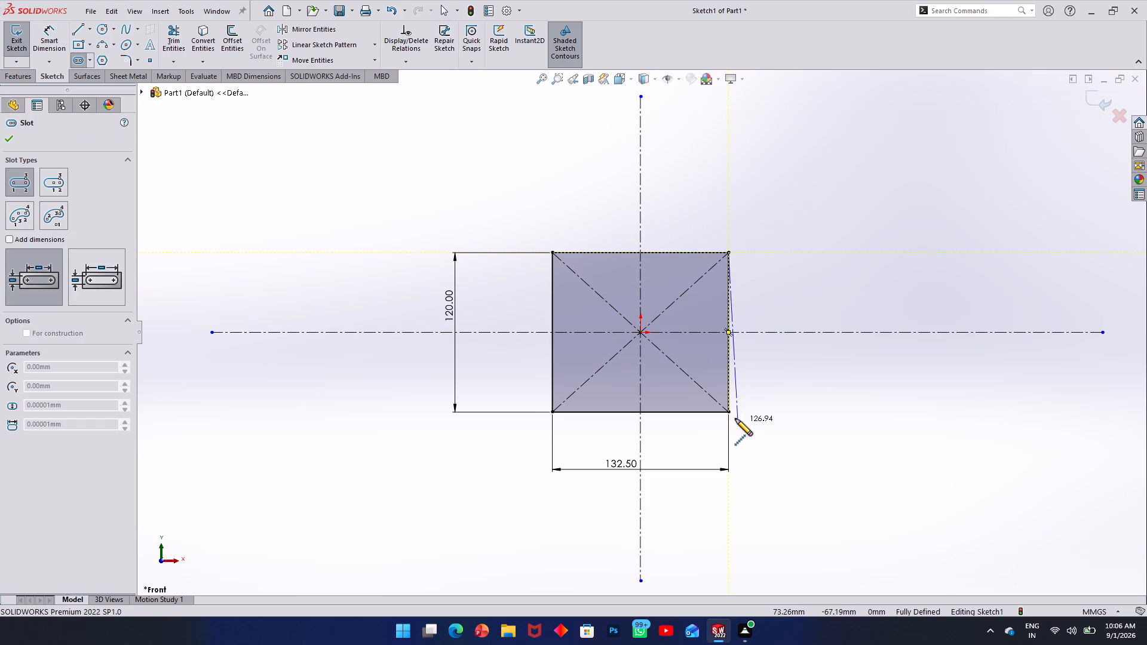
left_click(729, 411)
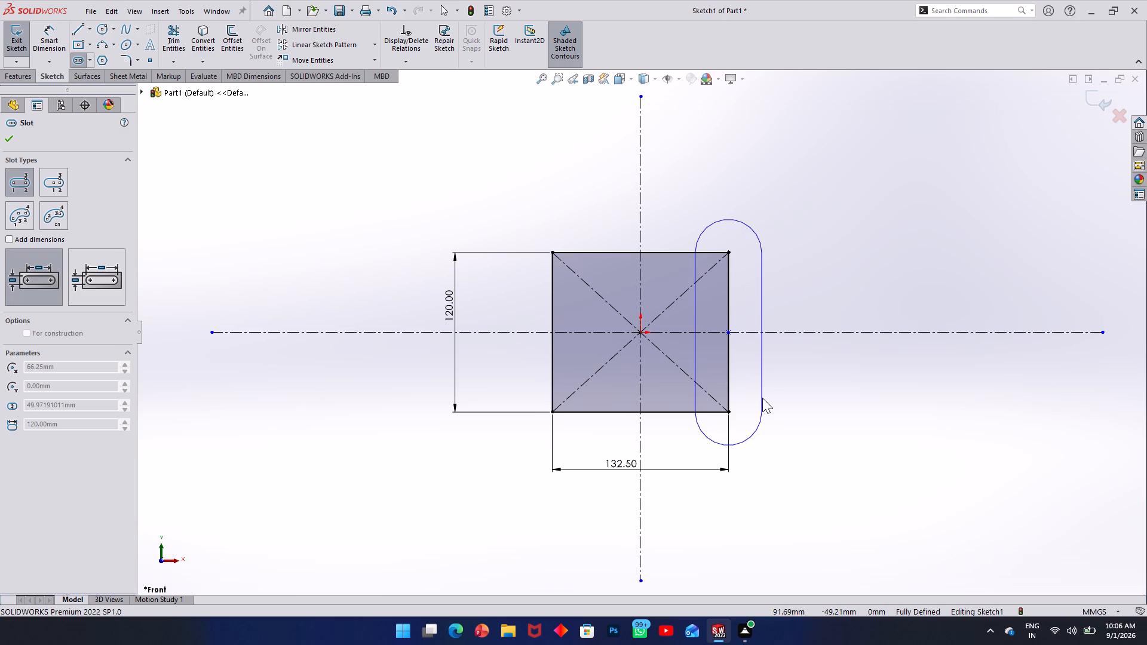
left_click(762, 398)
key("Escape")
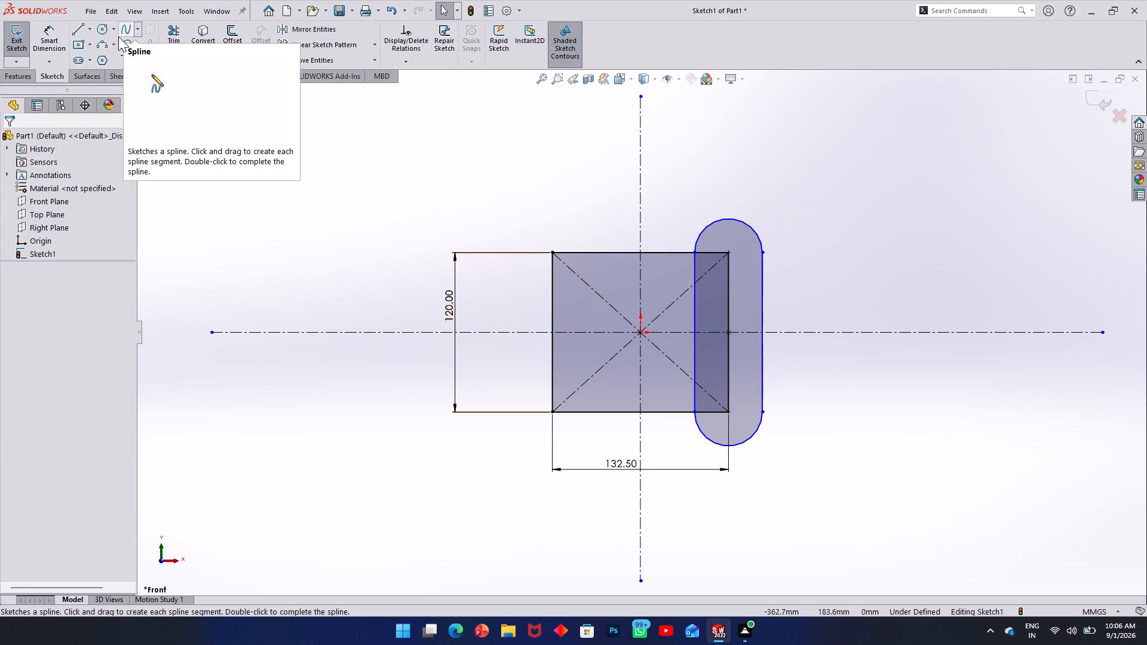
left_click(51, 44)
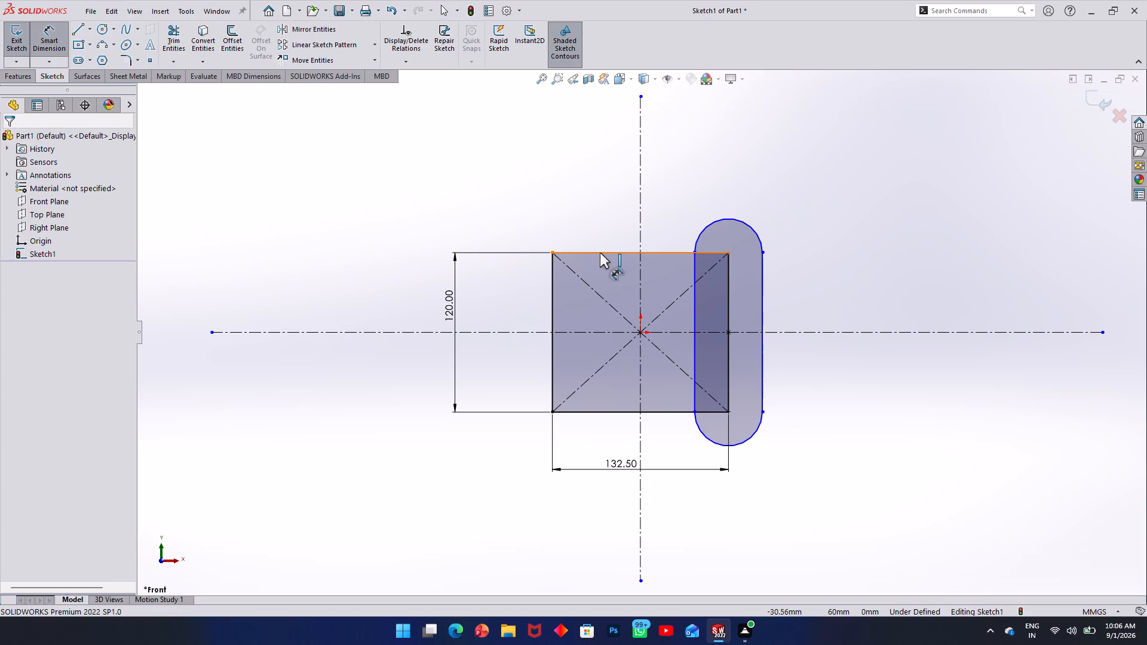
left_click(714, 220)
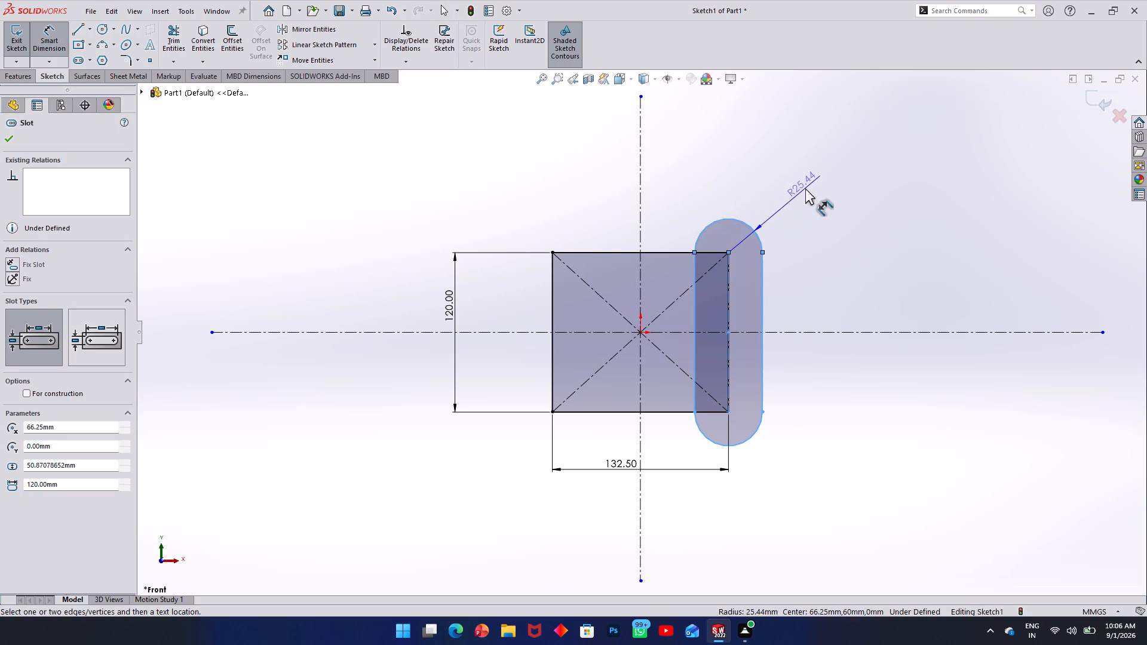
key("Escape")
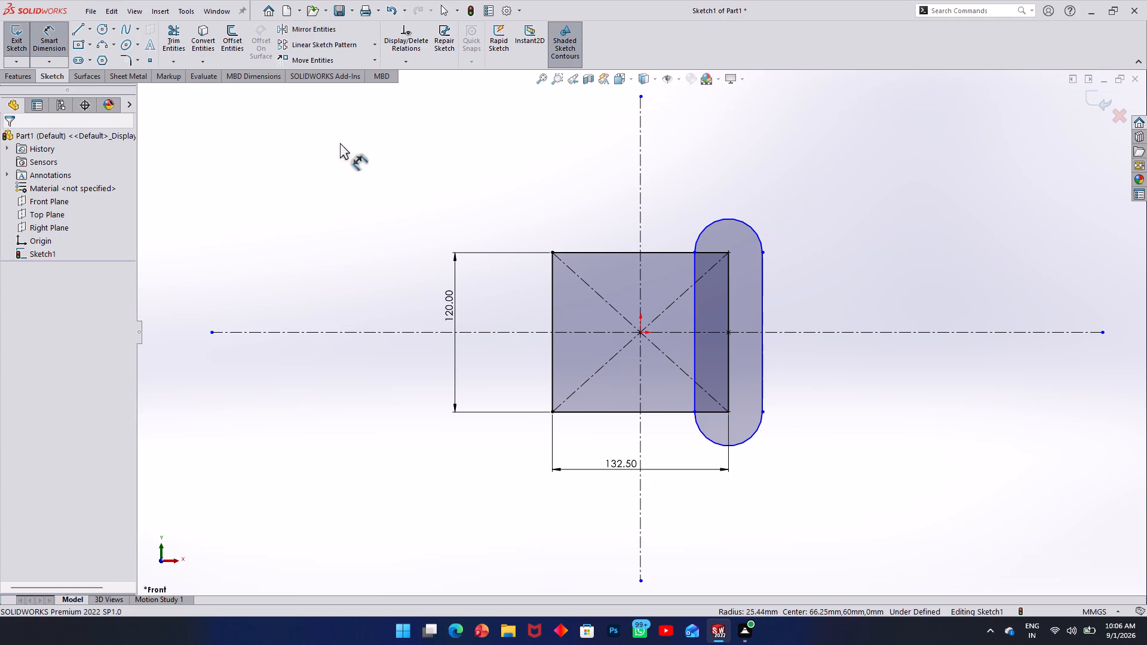
Sketch two circles at the slot's end centres, about 24 mm in diameter at the upper end and 22 mm at the lower end.
left_click(97, 24)
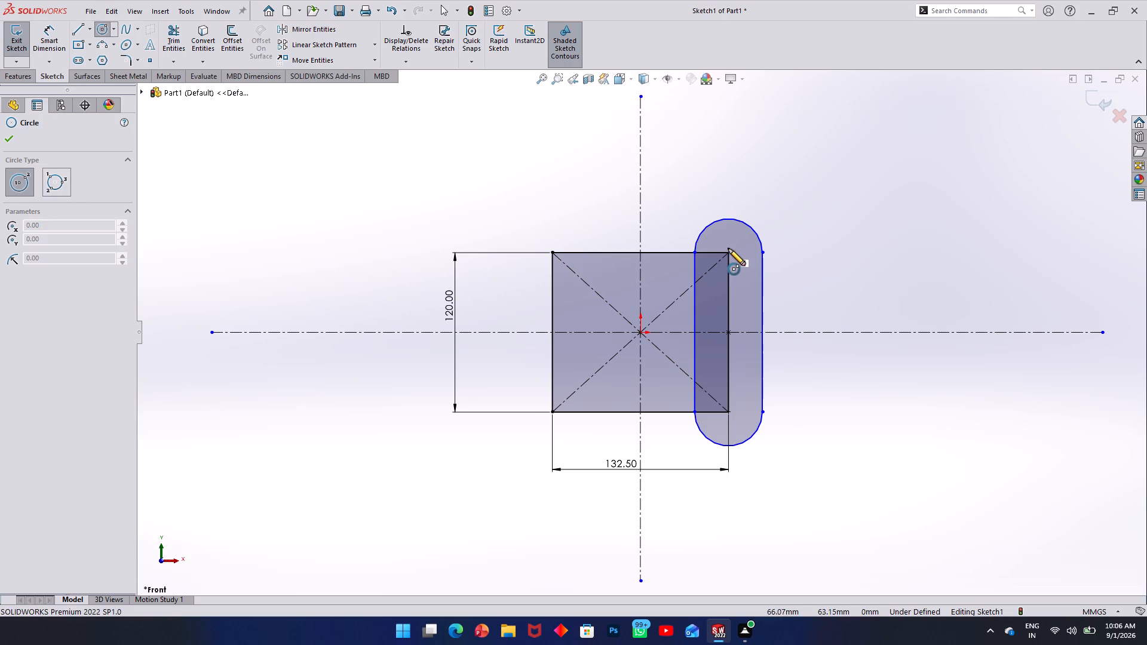
left_click(729, 252)
left_click(741, 262)
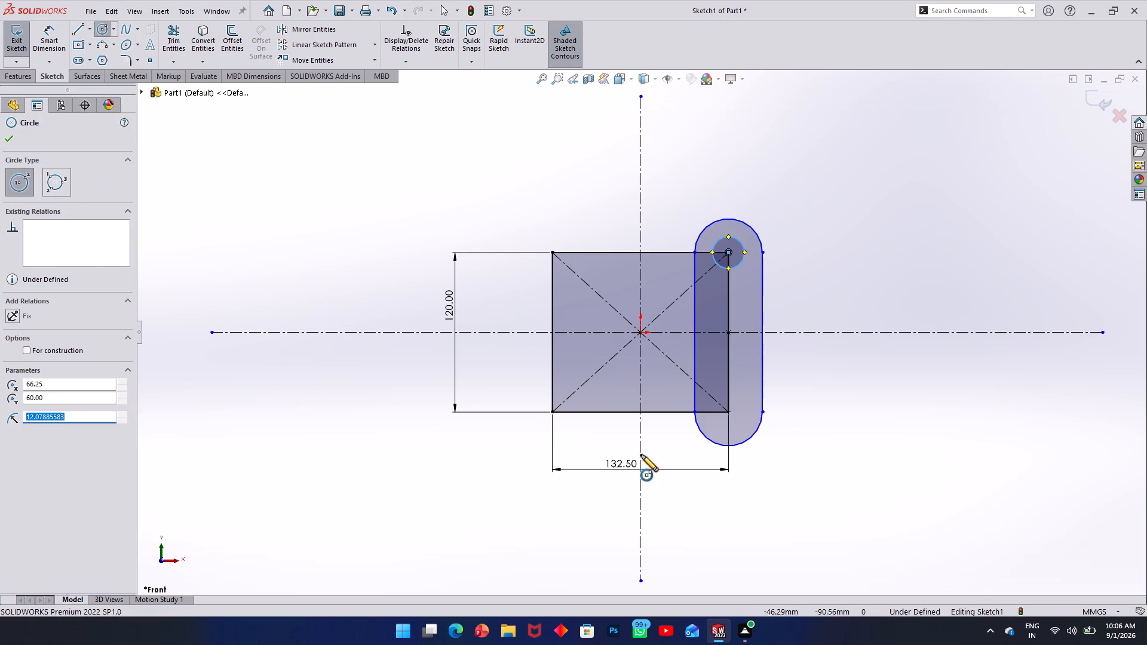
left_click(728, 413)
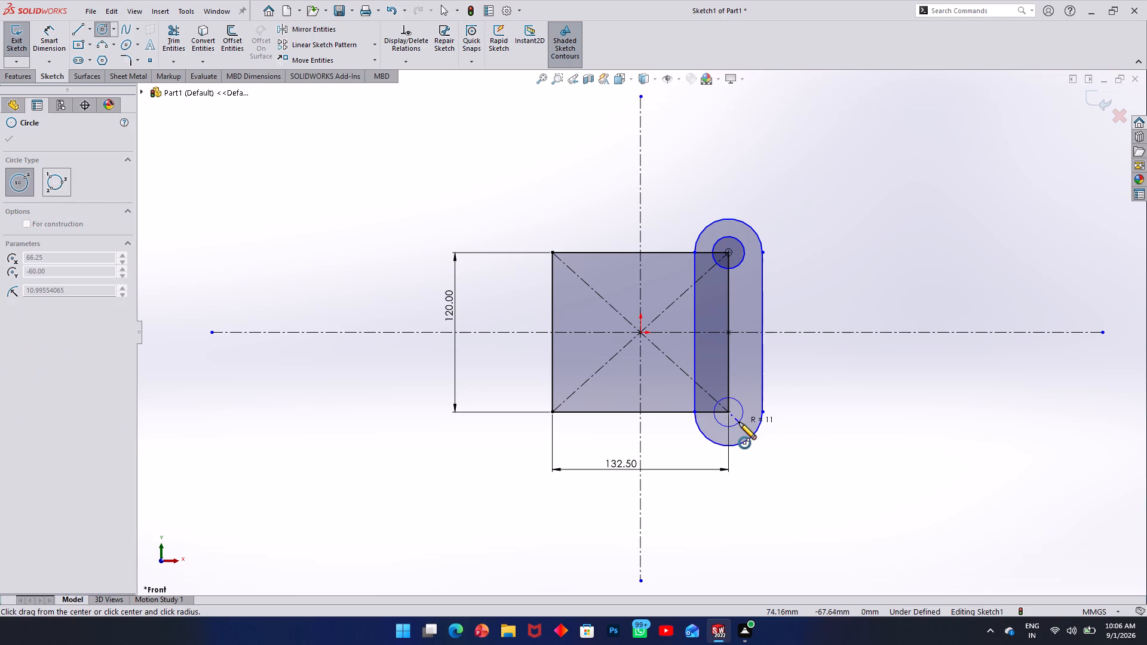
left_click(739, 422)
key("Escape")
Dimension the radius of the slot's upper end arc.
left_click(52, 44)
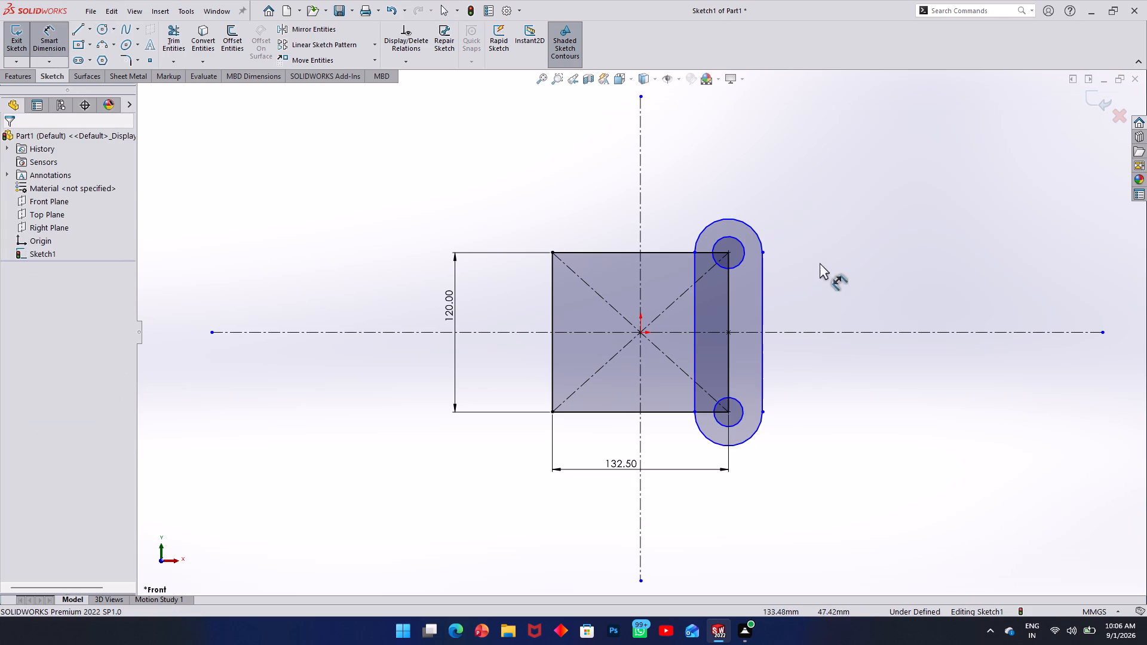
left_click(756, 233)
left_click(802, 224)
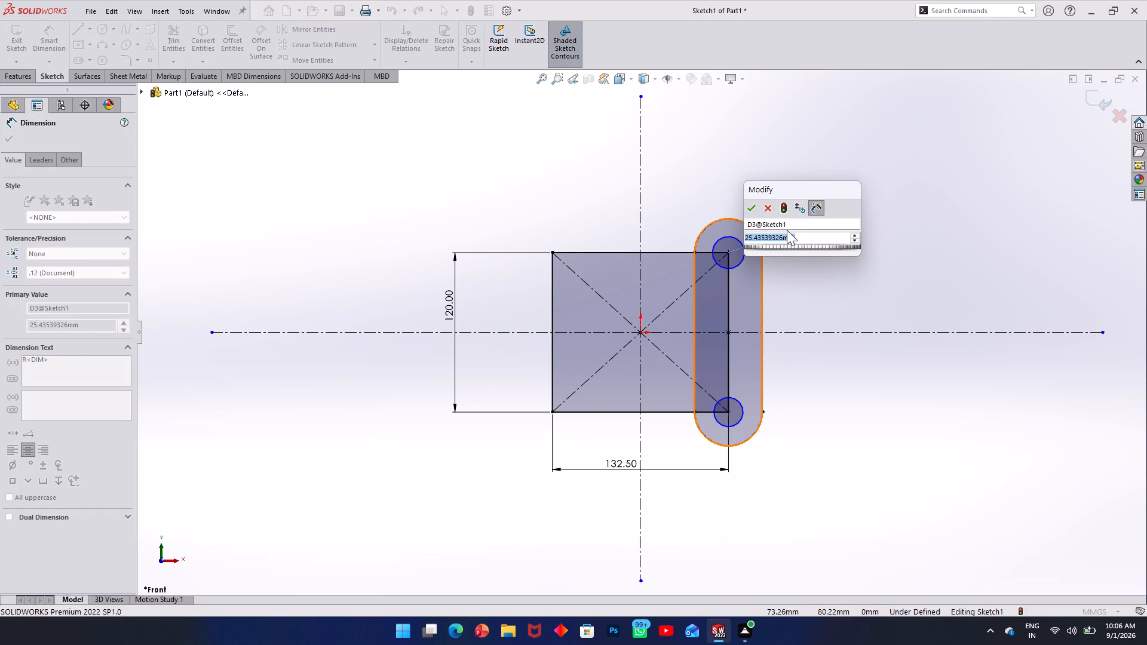
key("Escape")
key("Escape")
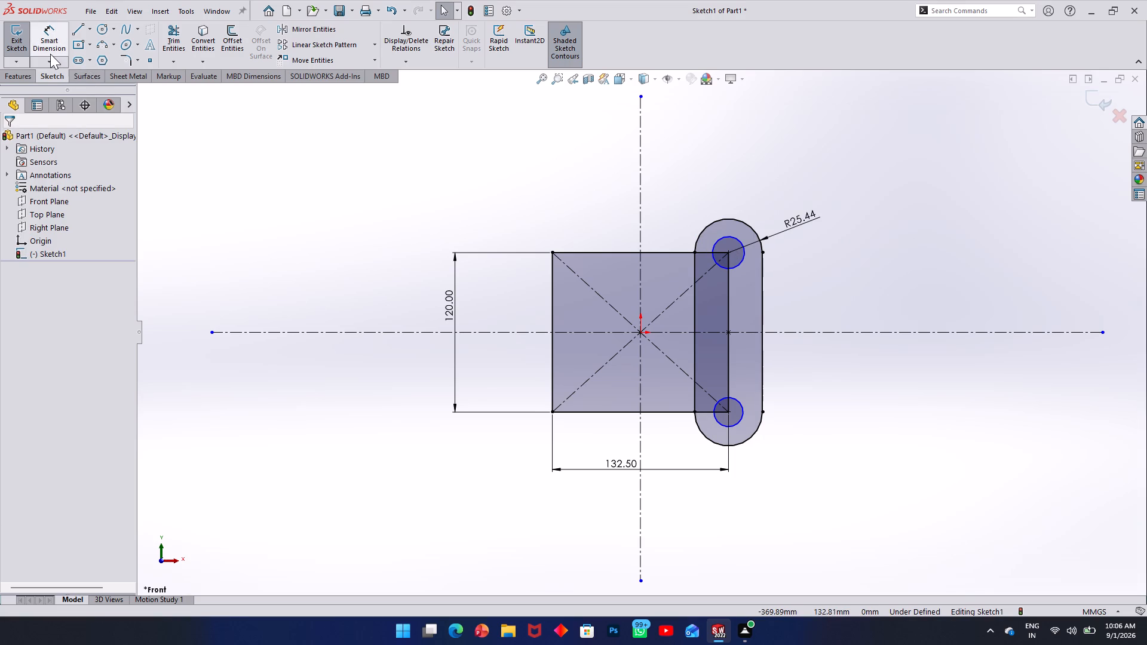
Dimension the upper circle's diameter as 25 mm.
left_click(50, 54)
left_click(718, 242)
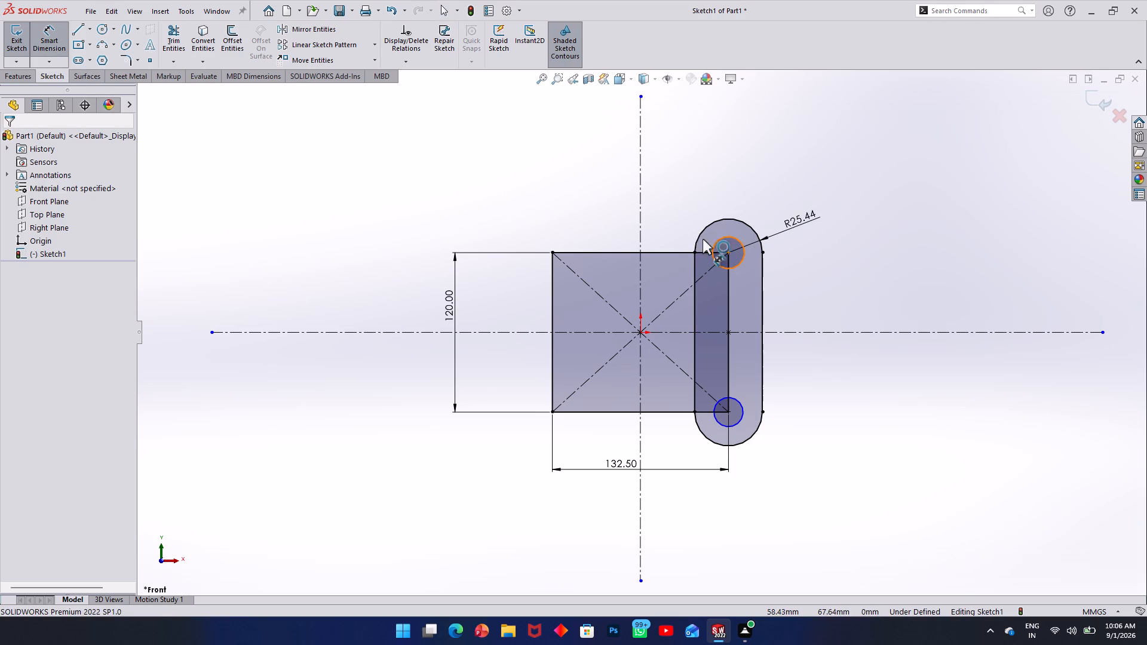
left_click(572, 213)
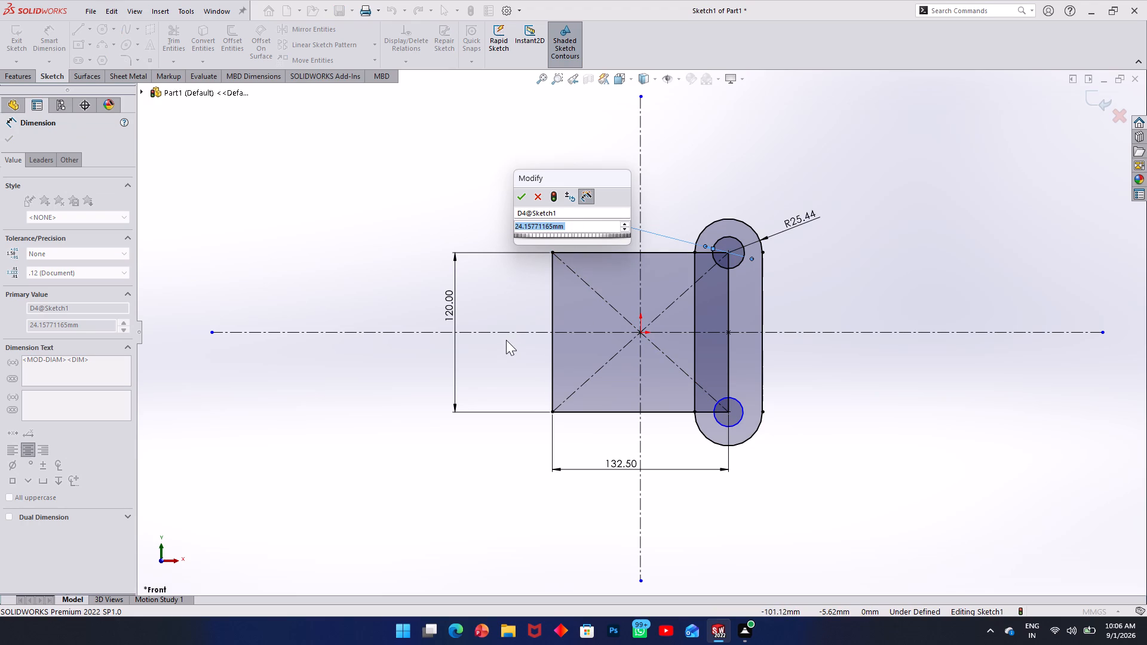
type("25")
key("Return")
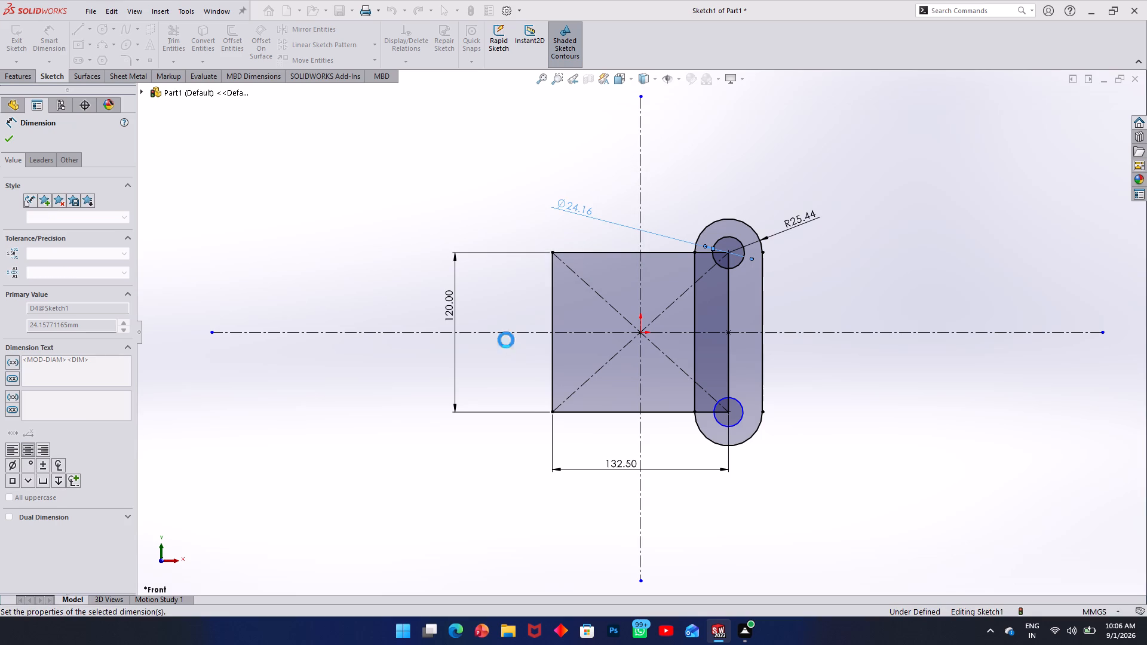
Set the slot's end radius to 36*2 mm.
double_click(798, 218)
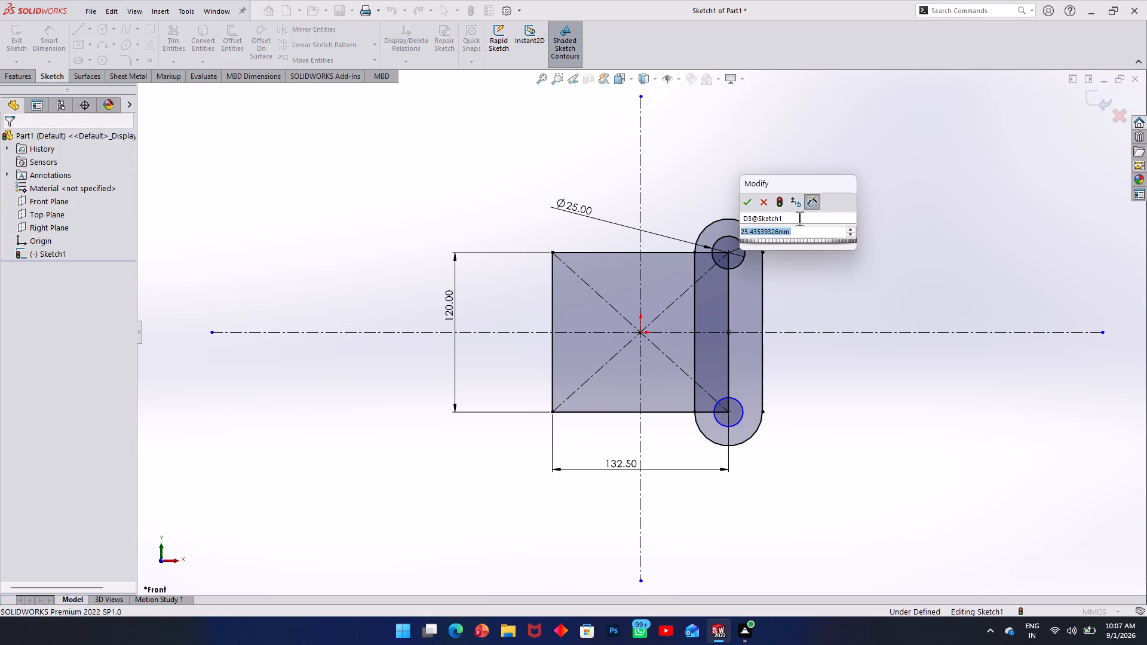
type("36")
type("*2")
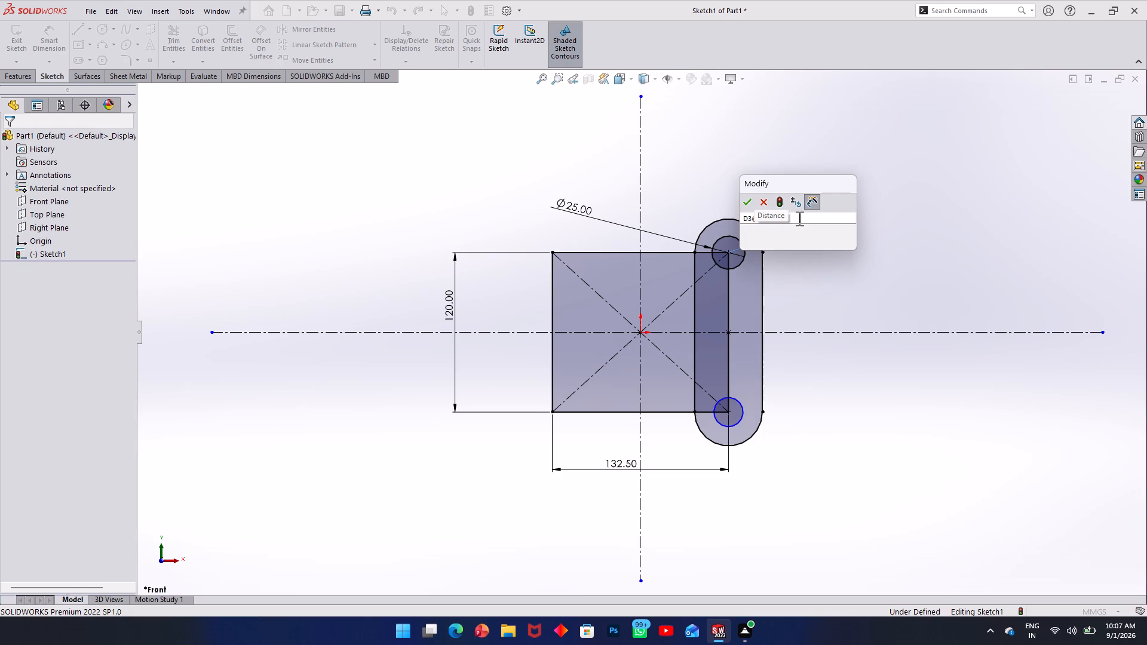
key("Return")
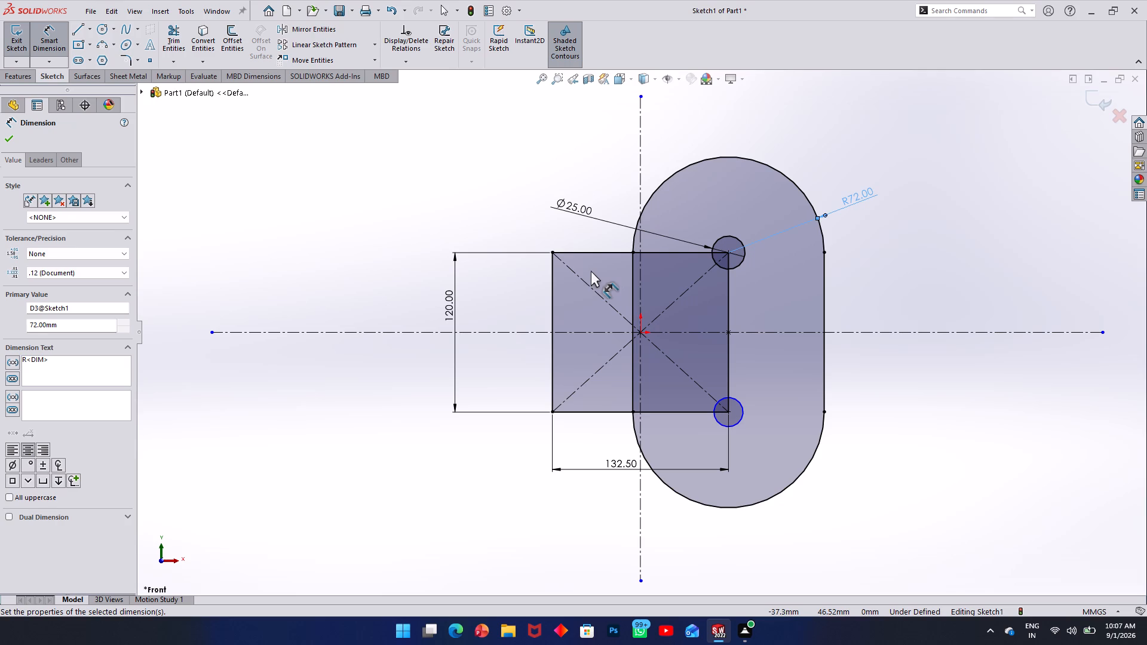
Set the slot's end radius to 36 mm.
double_click(857, 201)
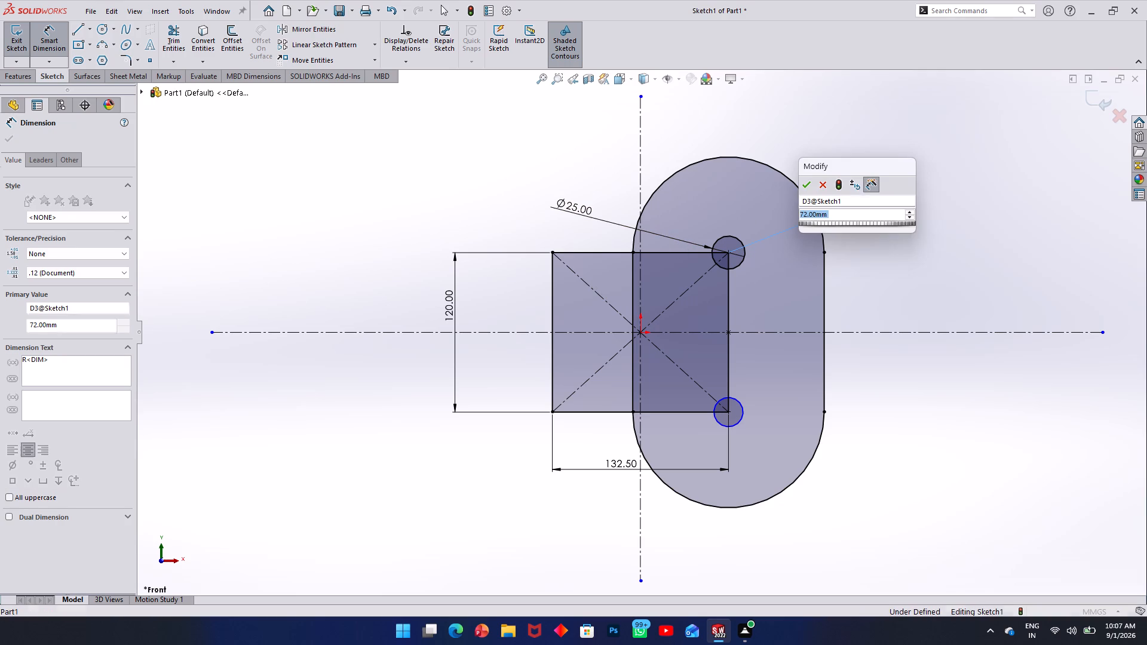
type("36")
key("Return")
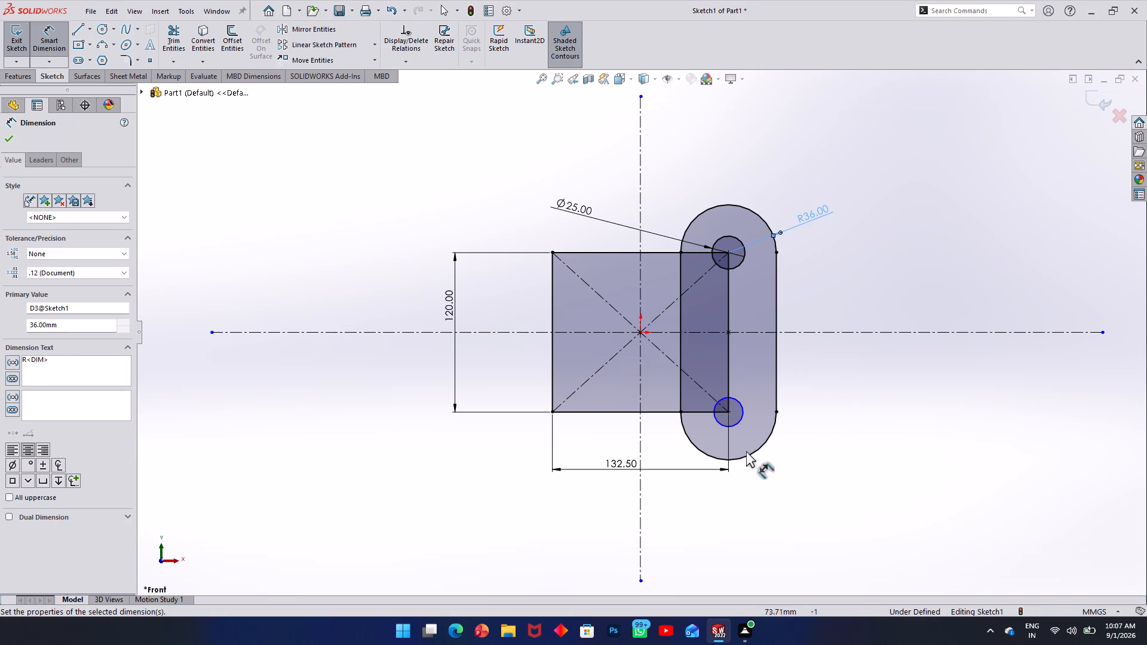
Dimension the lower circle's diameter as 25 mm.
left_click(744, 418)
left_click(795, 472)
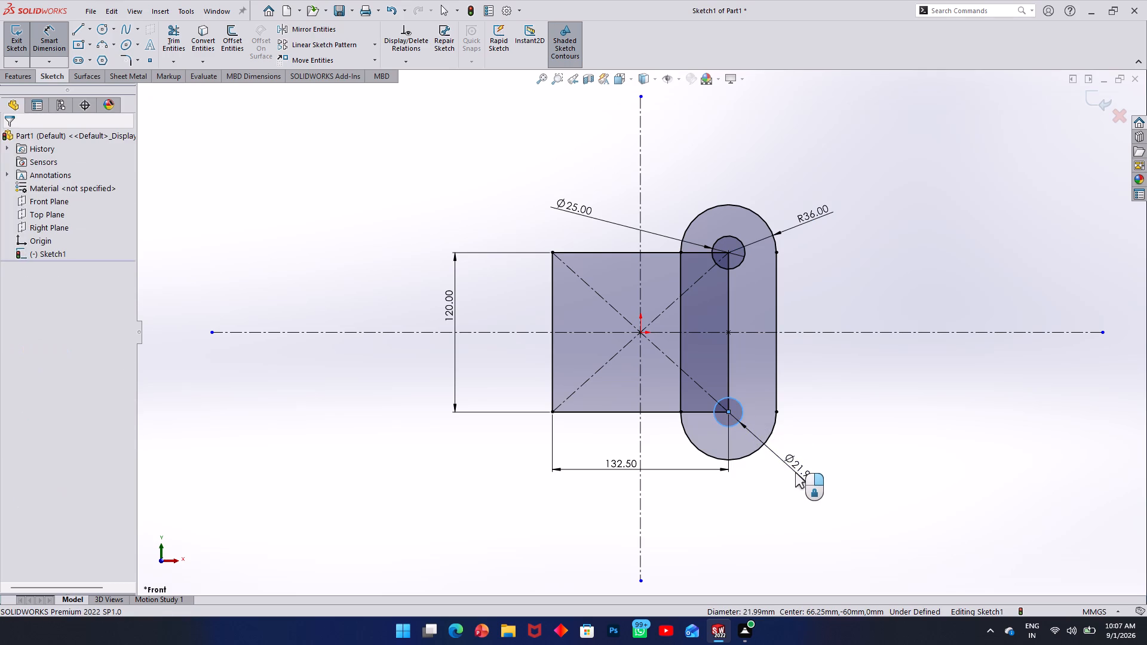
type("25")
key("Return")
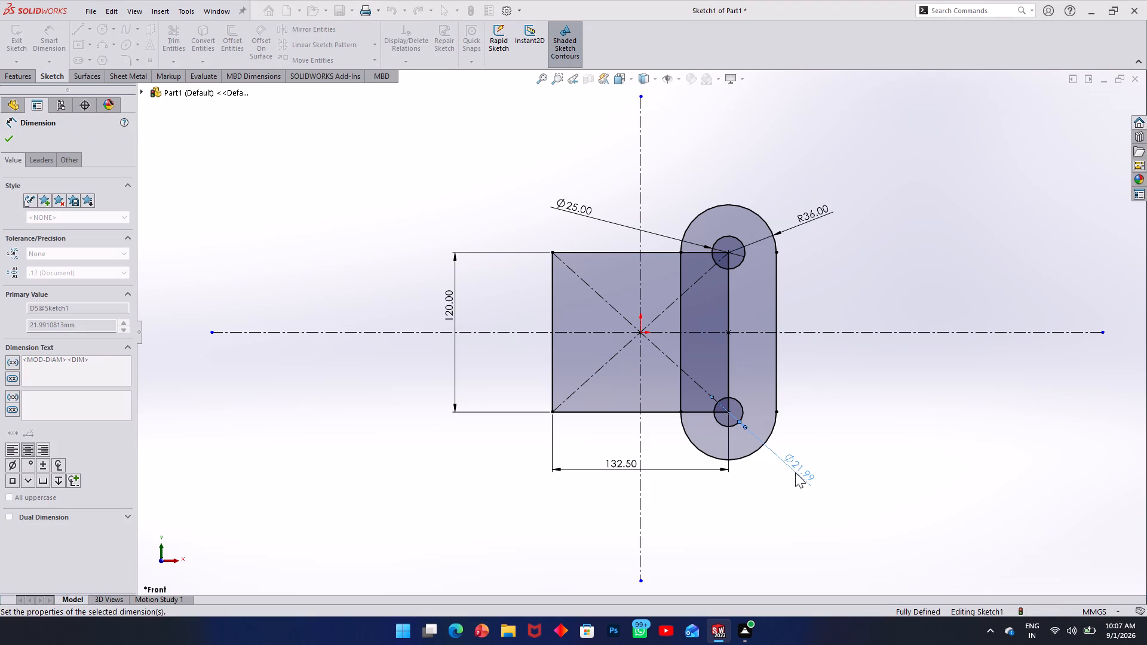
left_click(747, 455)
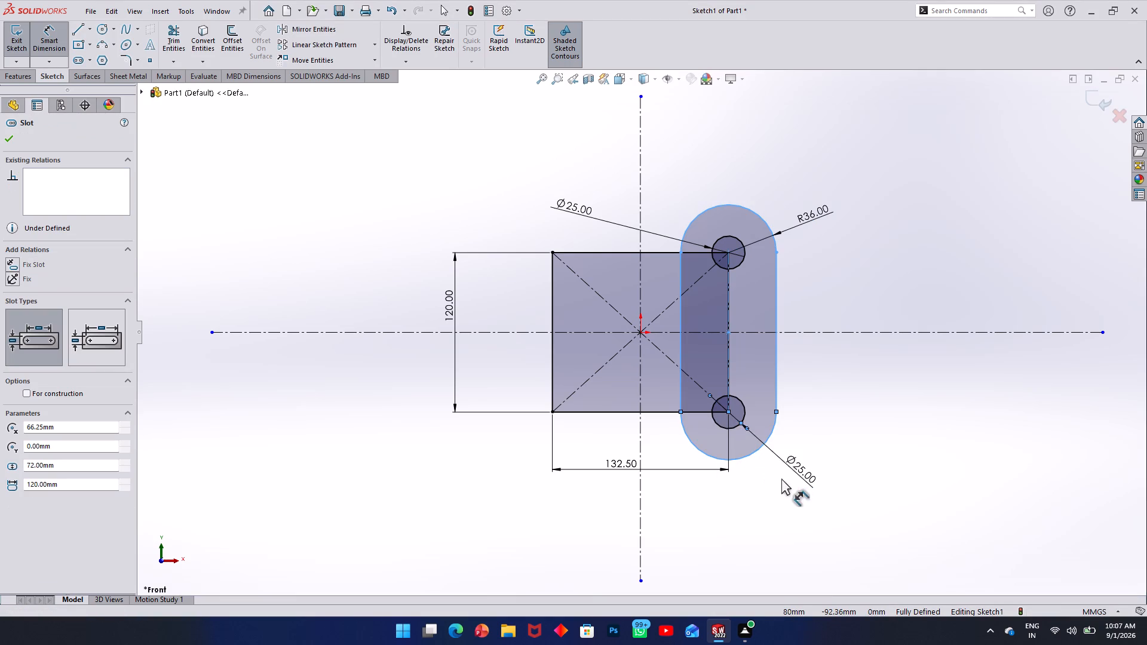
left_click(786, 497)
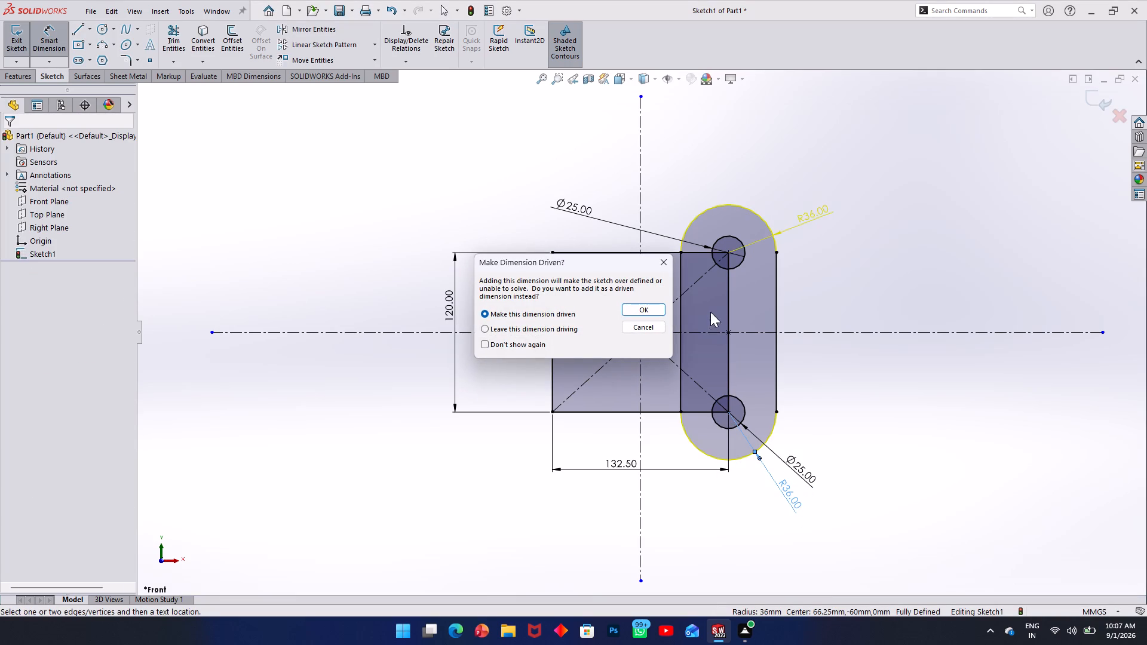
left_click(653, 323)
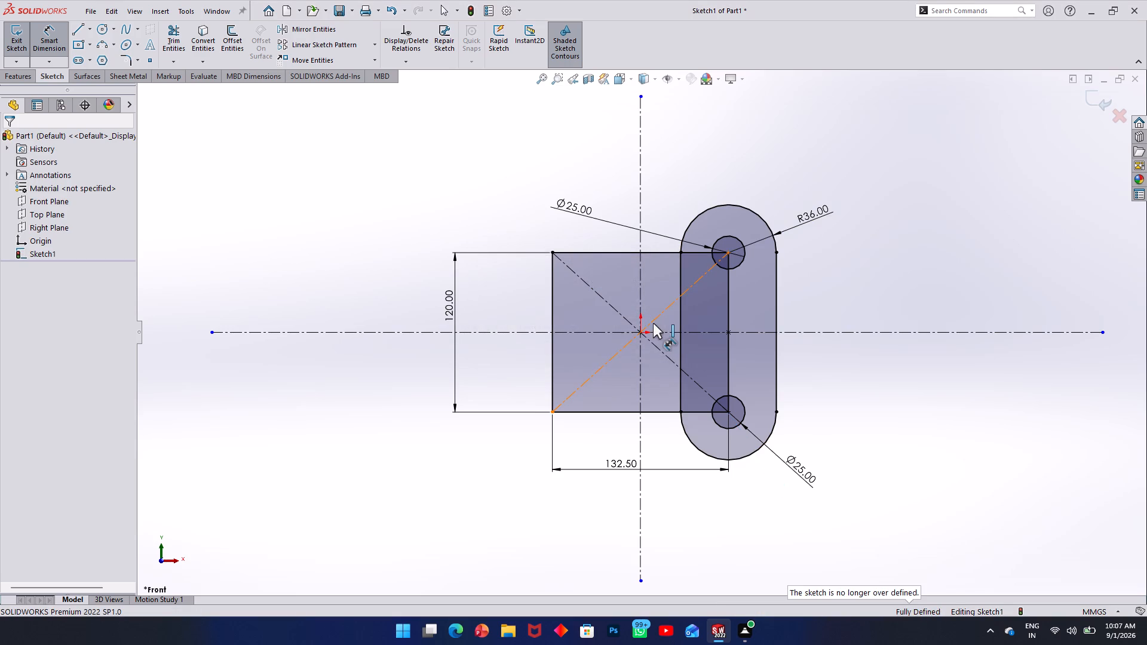
Trim away the rectangle's right side and the portions of its top and bottom edges that lie inside the slot and circles.
left_click(162, 36)
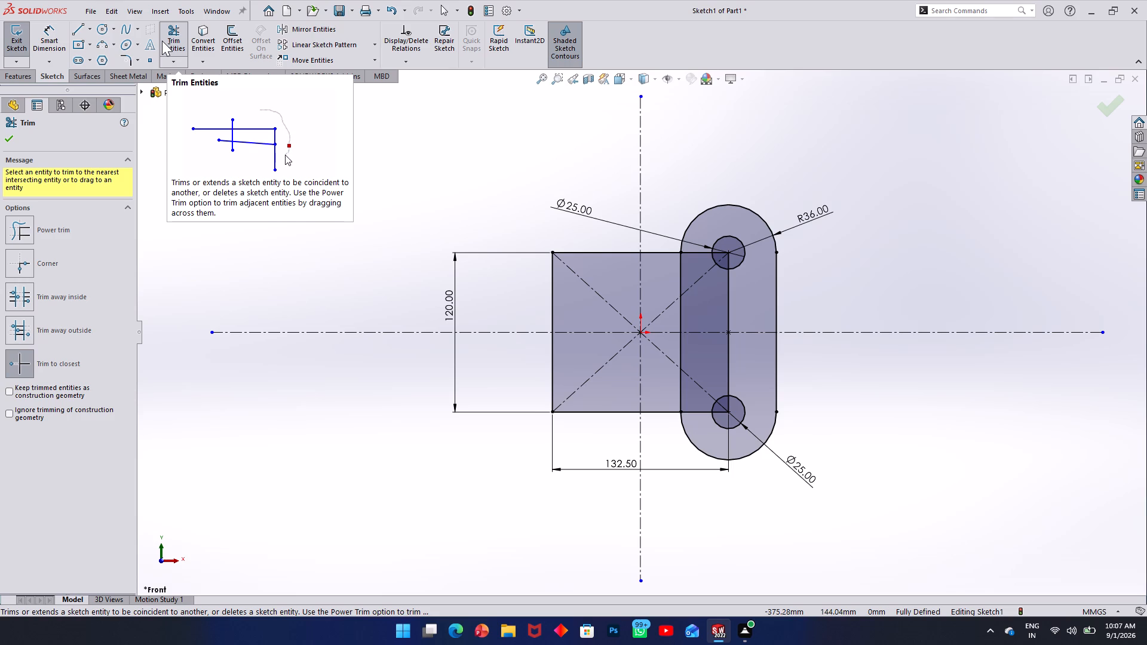
left_click(727, 300)
left_click(729, 355)
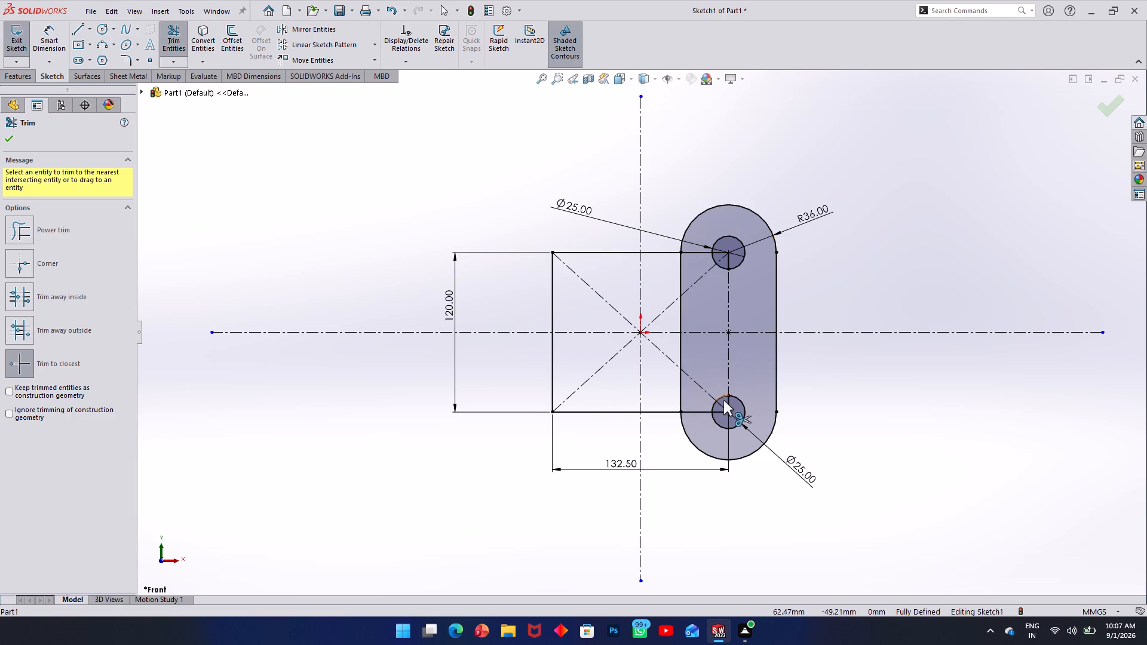
left_click(726, 404)
left_click(717, 410)
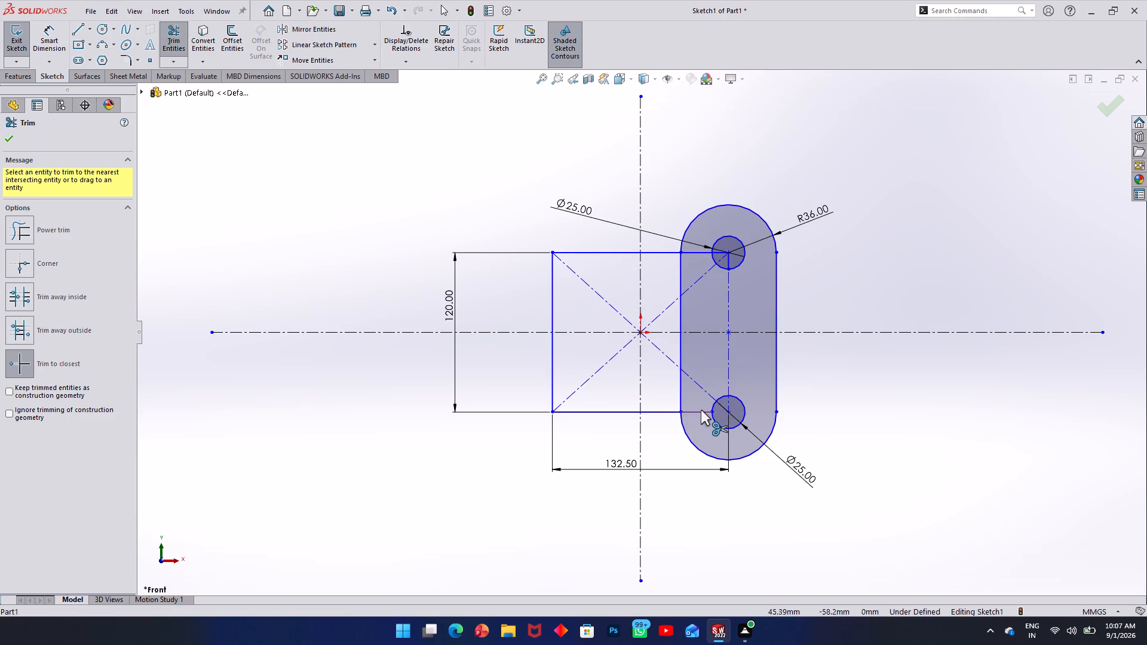
left_click(699, 410)
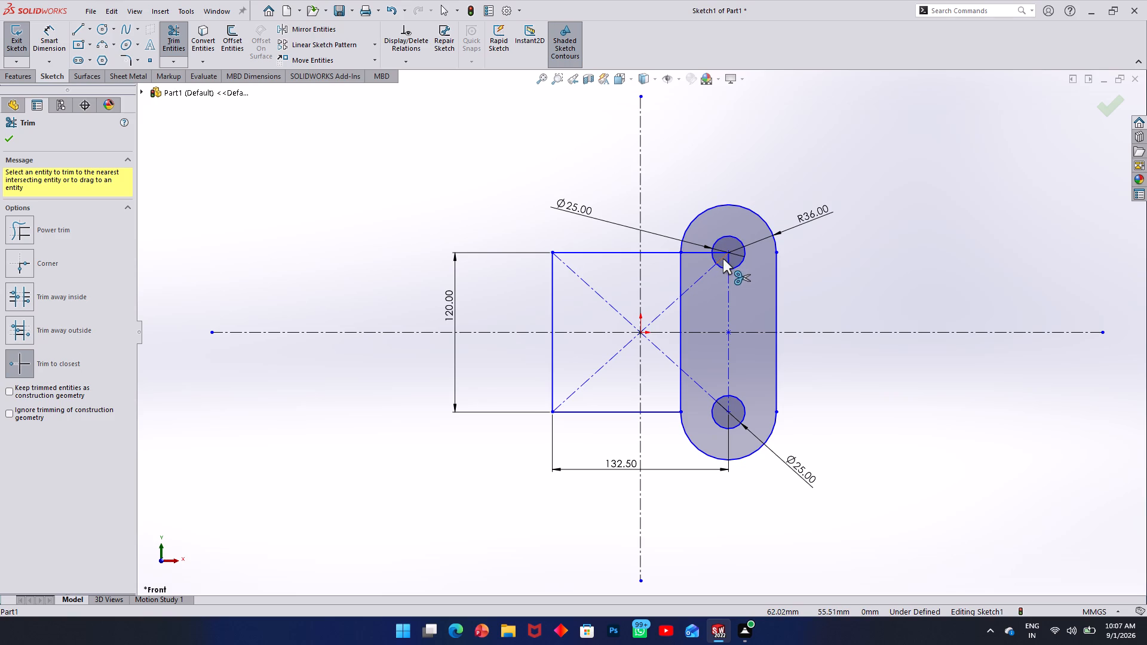
left_click(726, 262)
left_click(703, 253)
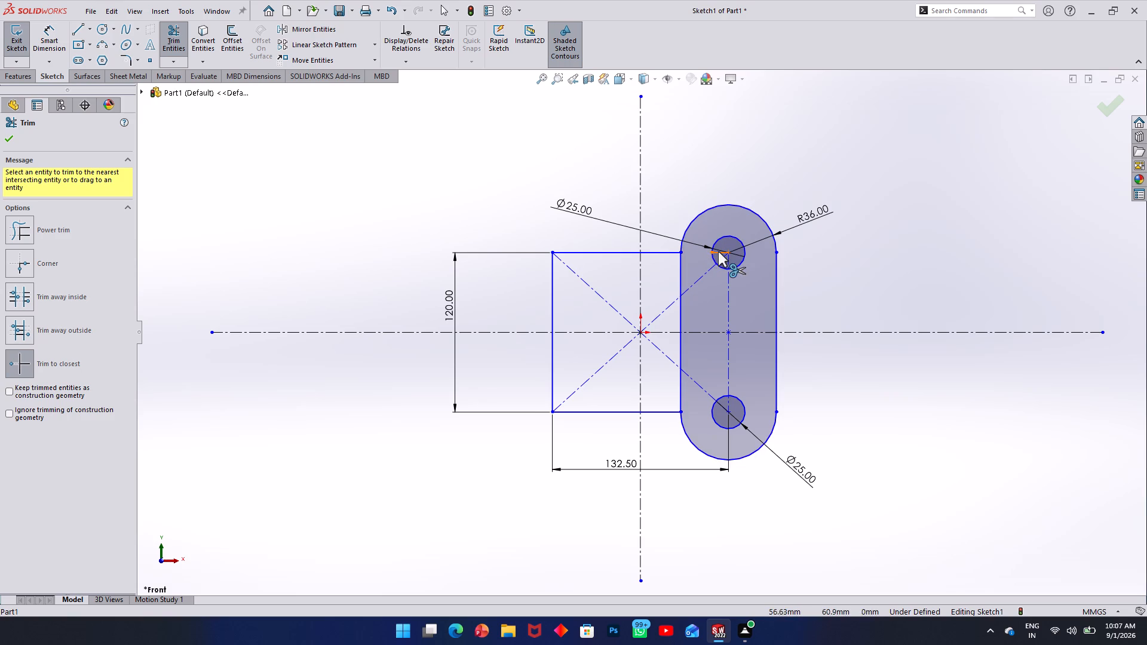
left_click(718, 251)
Trim away the slot's left side between the rectangle's top and bottom edges, accepting the loss of the slot entity.
left_click(682, 397)
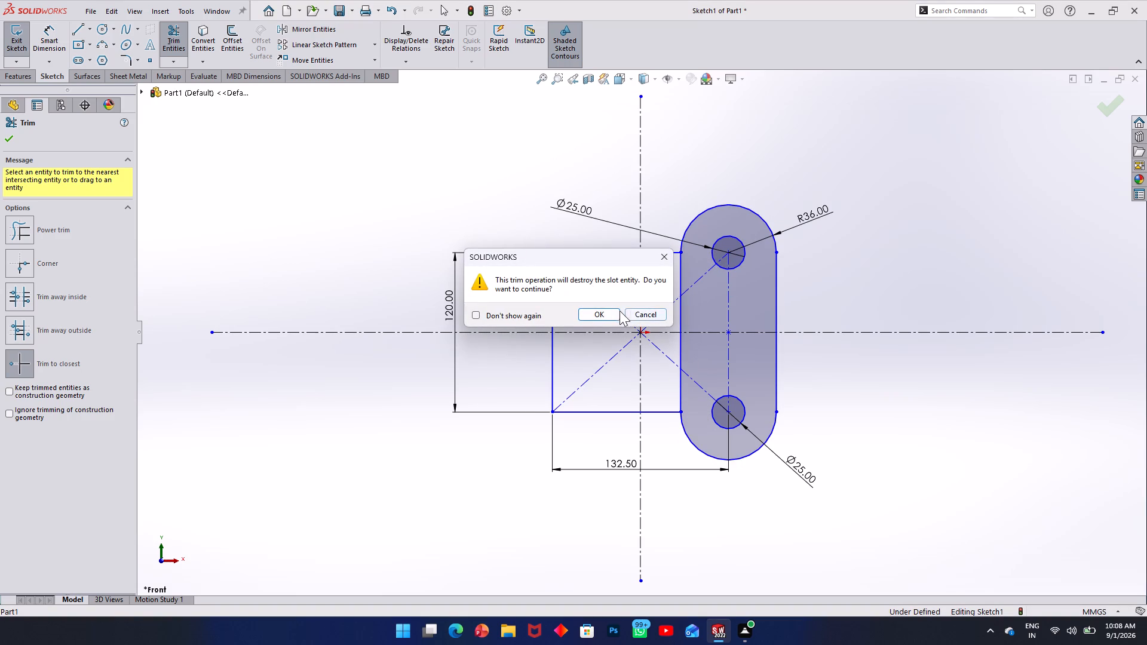
left_click(614, 309)
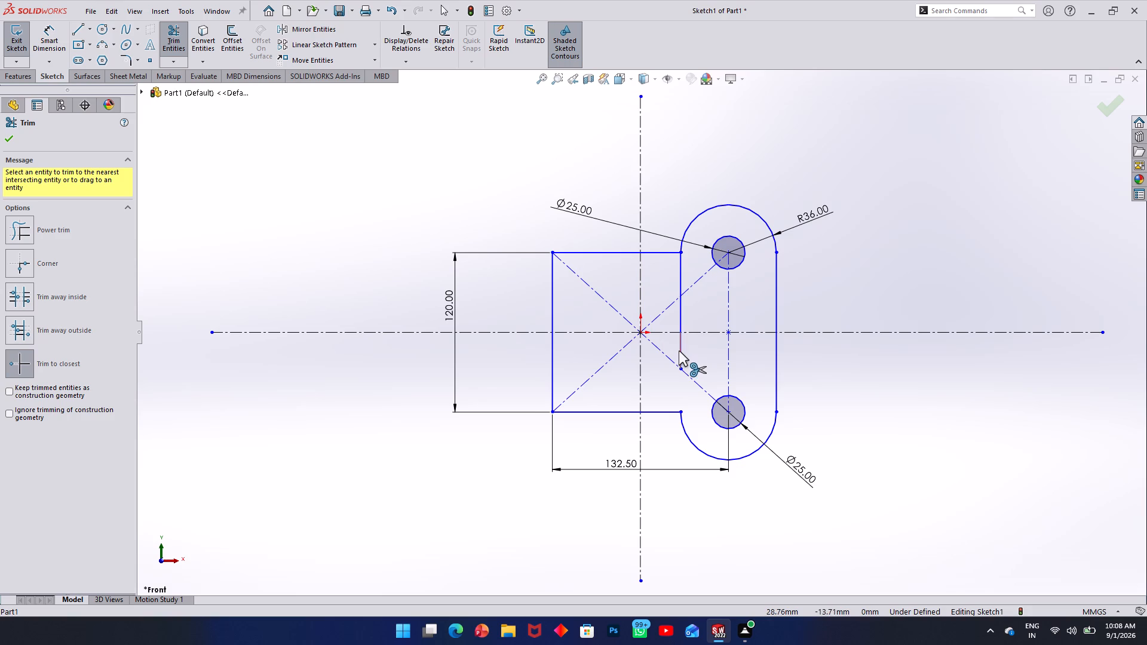
left_click(679, 351)
left_click(677, 319)
left_click(679, 317)
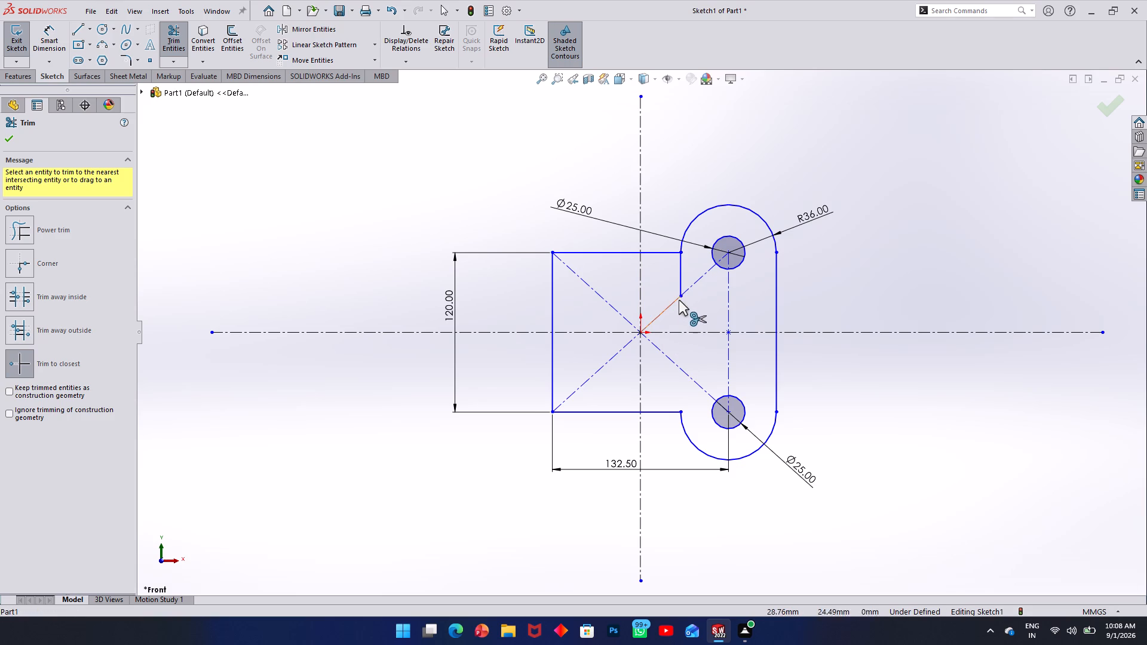
left_click(682, 282)
Trim away the rectangle's diagonal construction lines and the slot's vertical centerline, including the short pieces inside the circles.
left_click(682, 294)
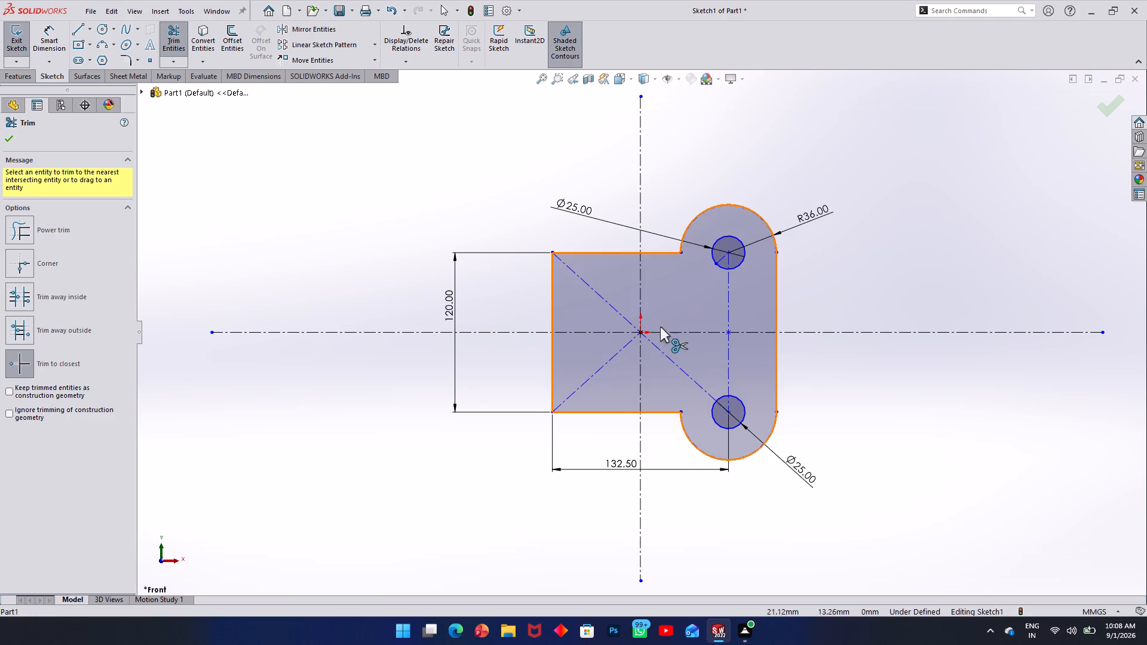
left_click(612, 360)
left_click(612, 306)
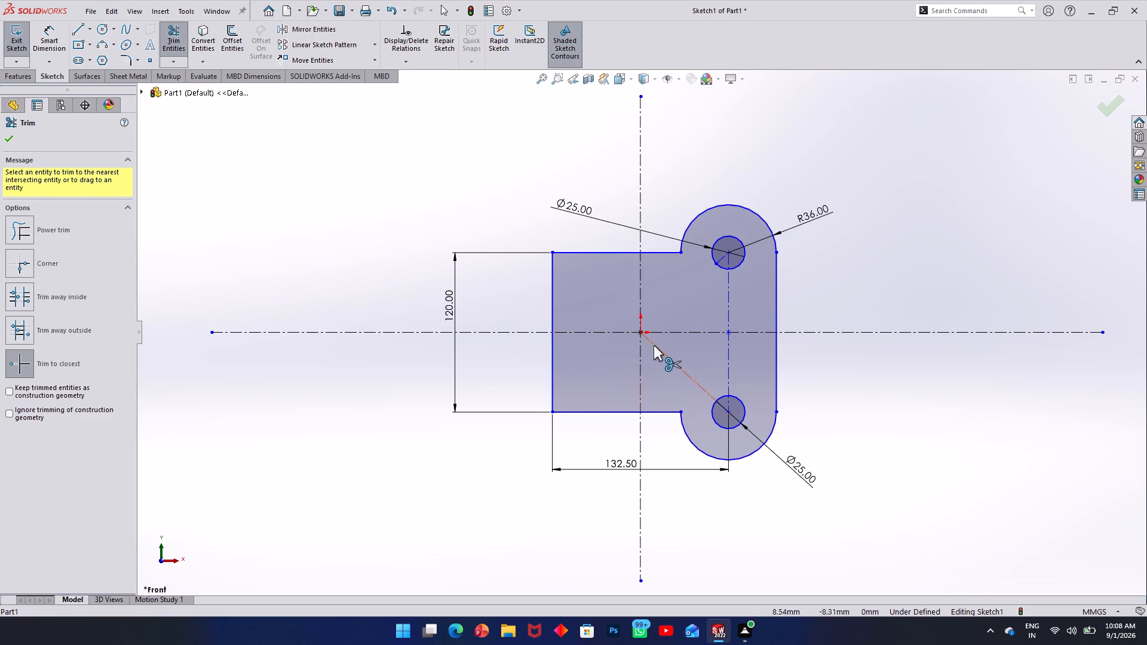
left_click(658, 349)
left_click(729, 307)
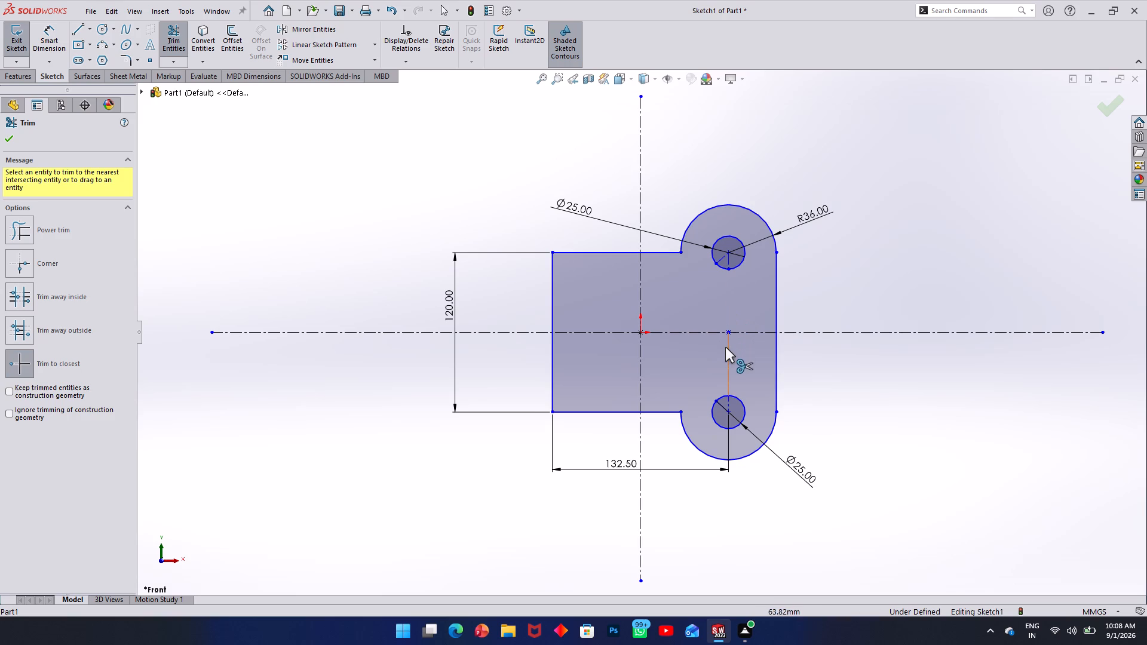
left_click(729, 357)
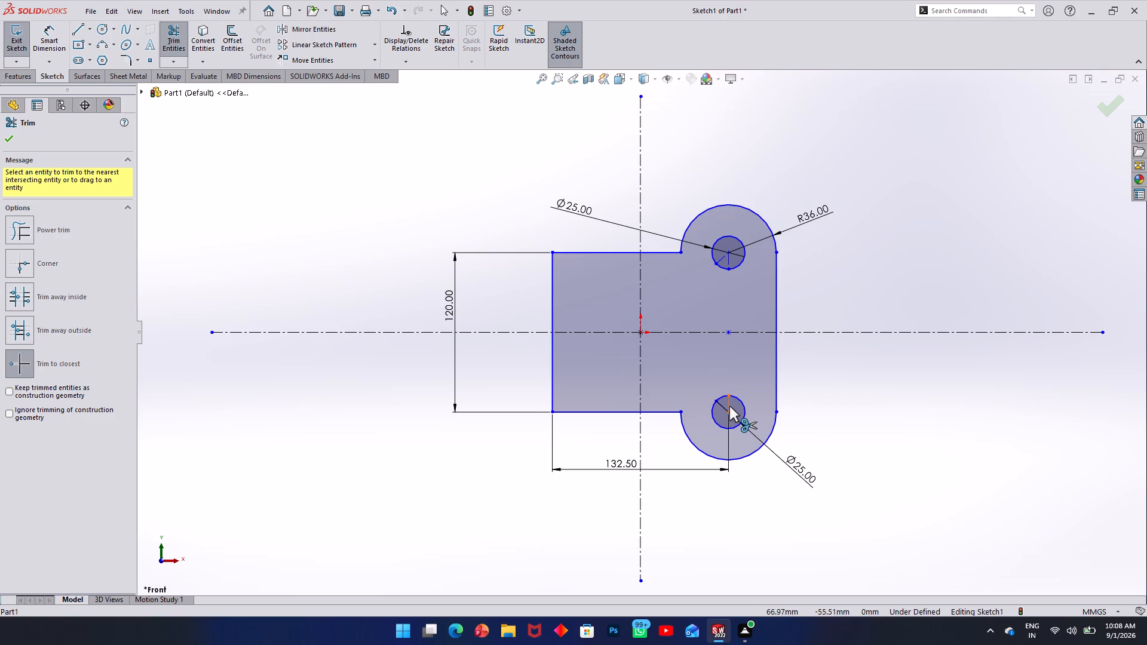
left_click(729, 406)
left_click(730, 260)
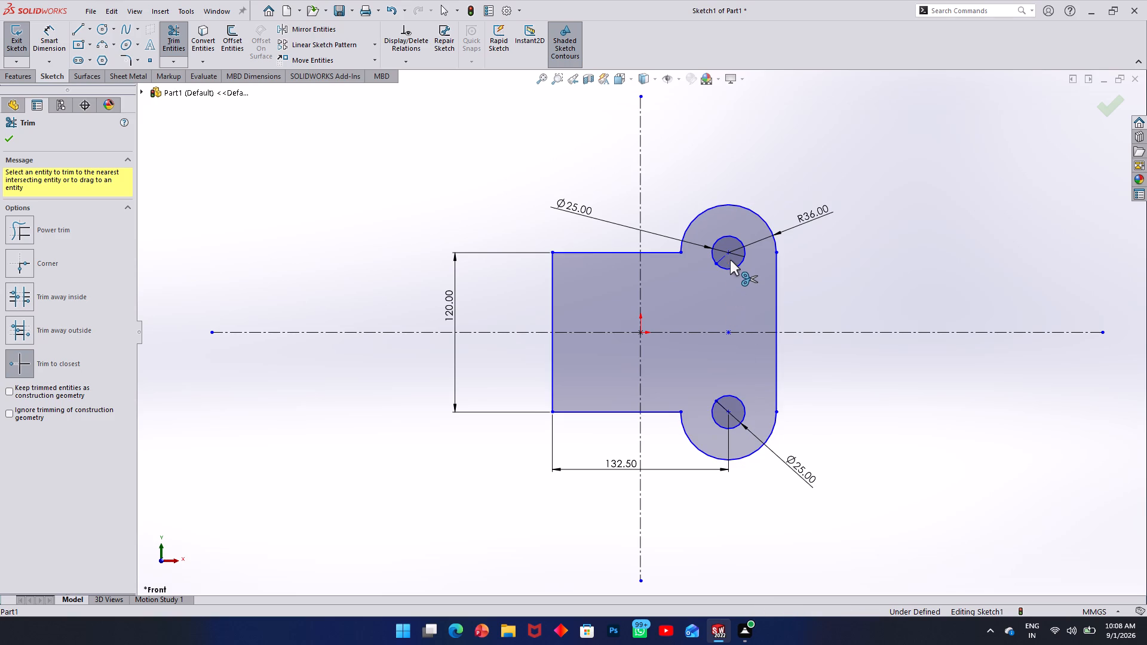
left_click(722, 260)
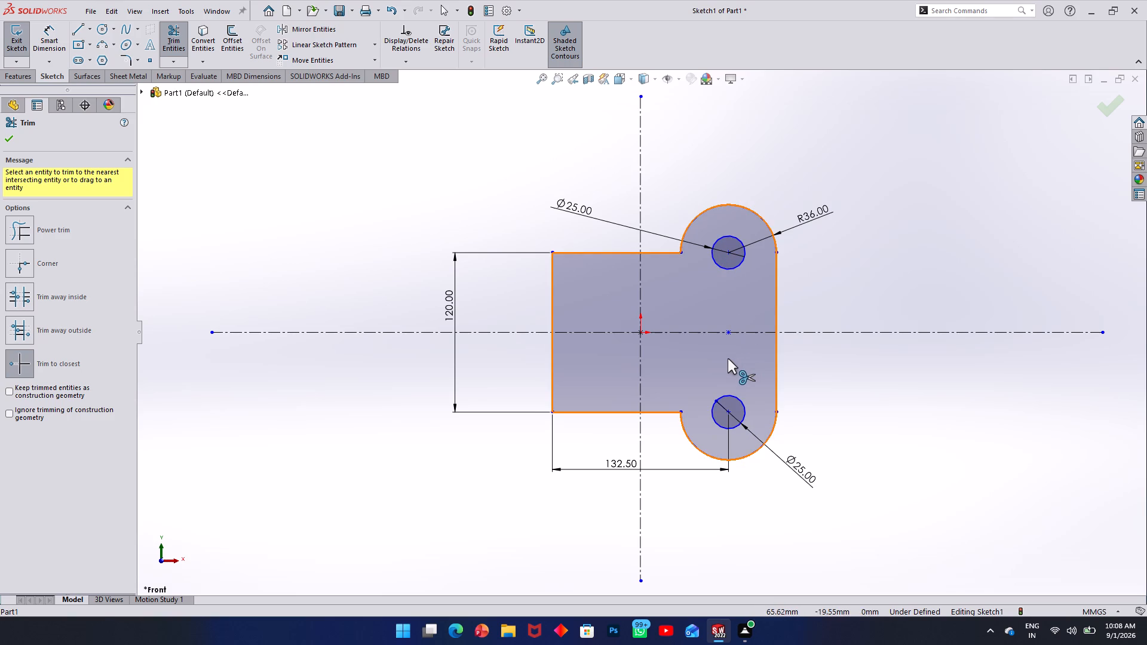
key("Escape")
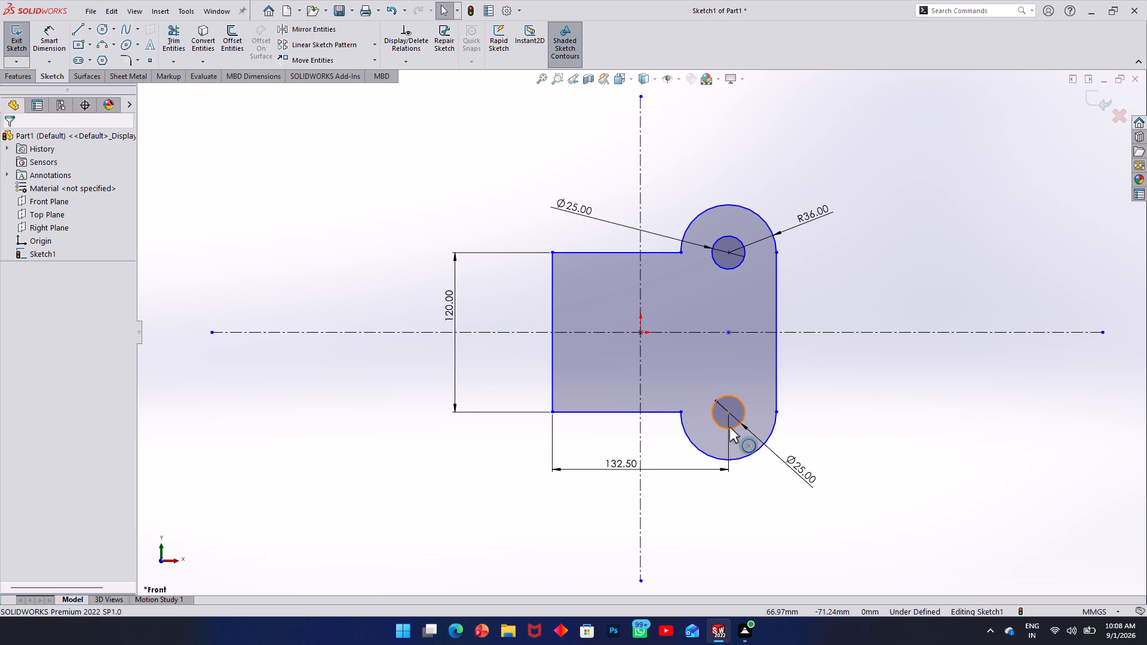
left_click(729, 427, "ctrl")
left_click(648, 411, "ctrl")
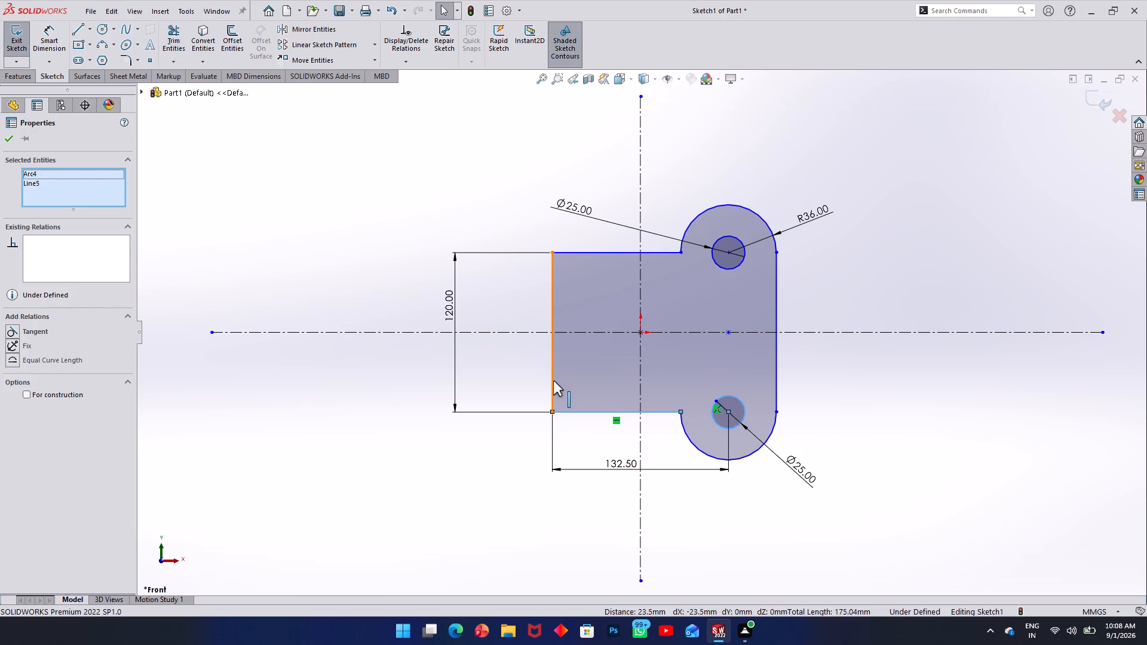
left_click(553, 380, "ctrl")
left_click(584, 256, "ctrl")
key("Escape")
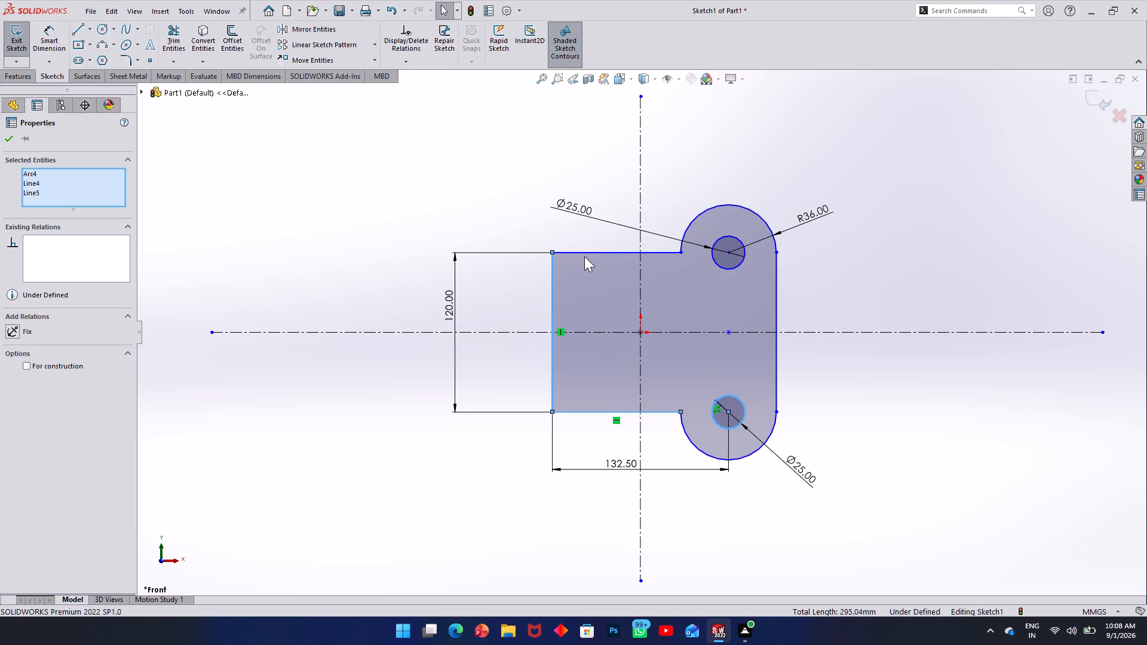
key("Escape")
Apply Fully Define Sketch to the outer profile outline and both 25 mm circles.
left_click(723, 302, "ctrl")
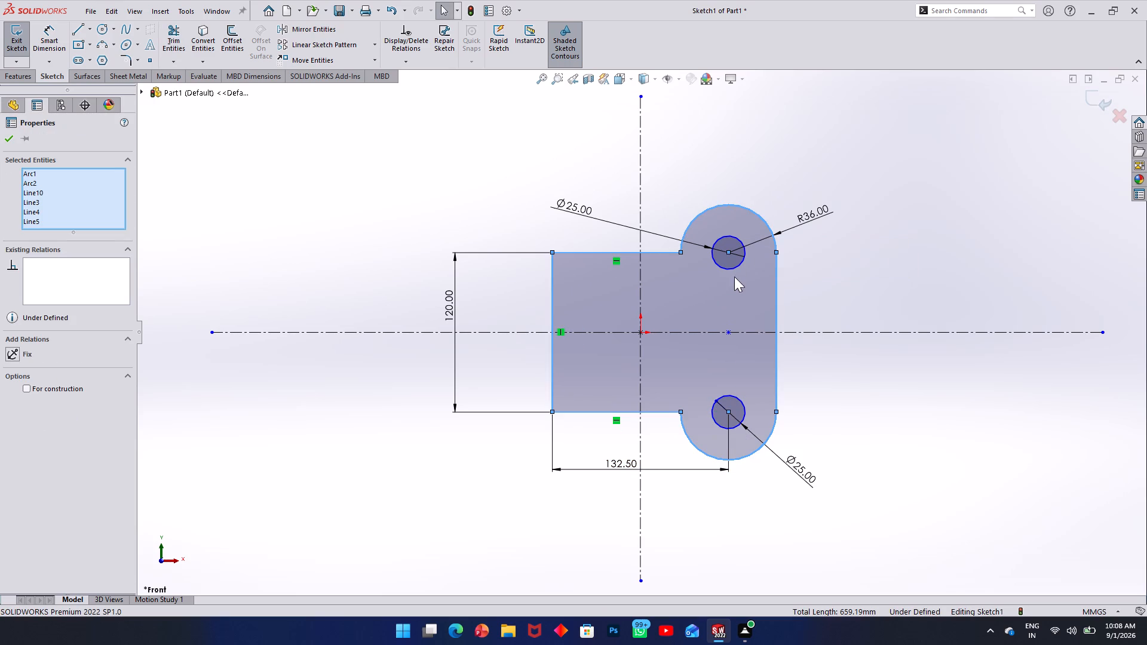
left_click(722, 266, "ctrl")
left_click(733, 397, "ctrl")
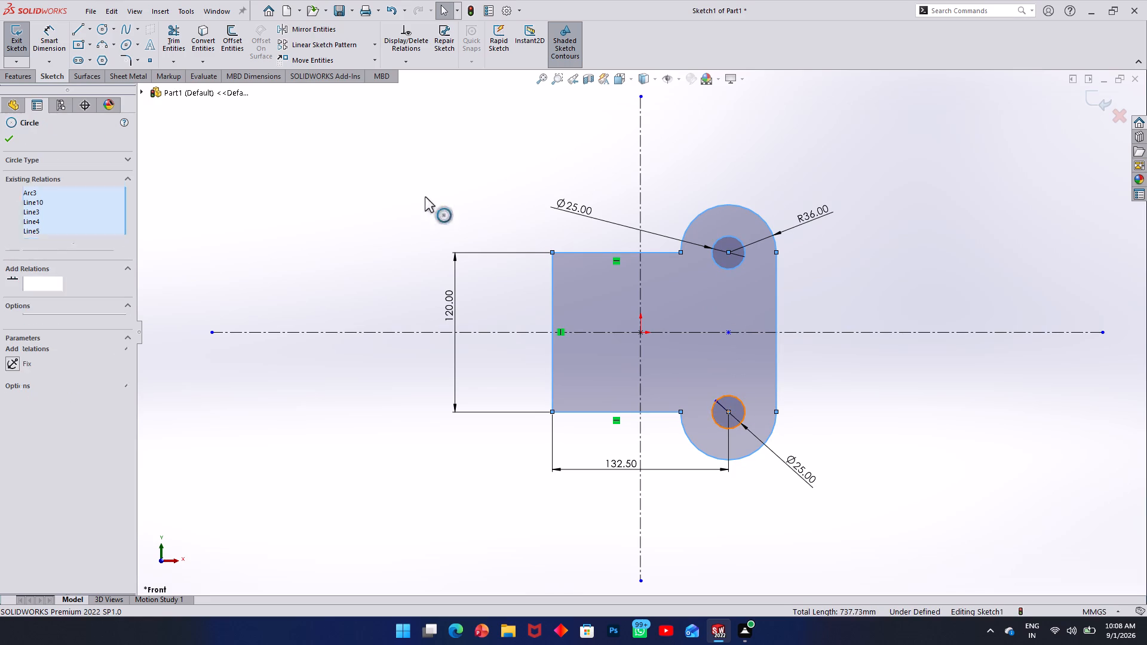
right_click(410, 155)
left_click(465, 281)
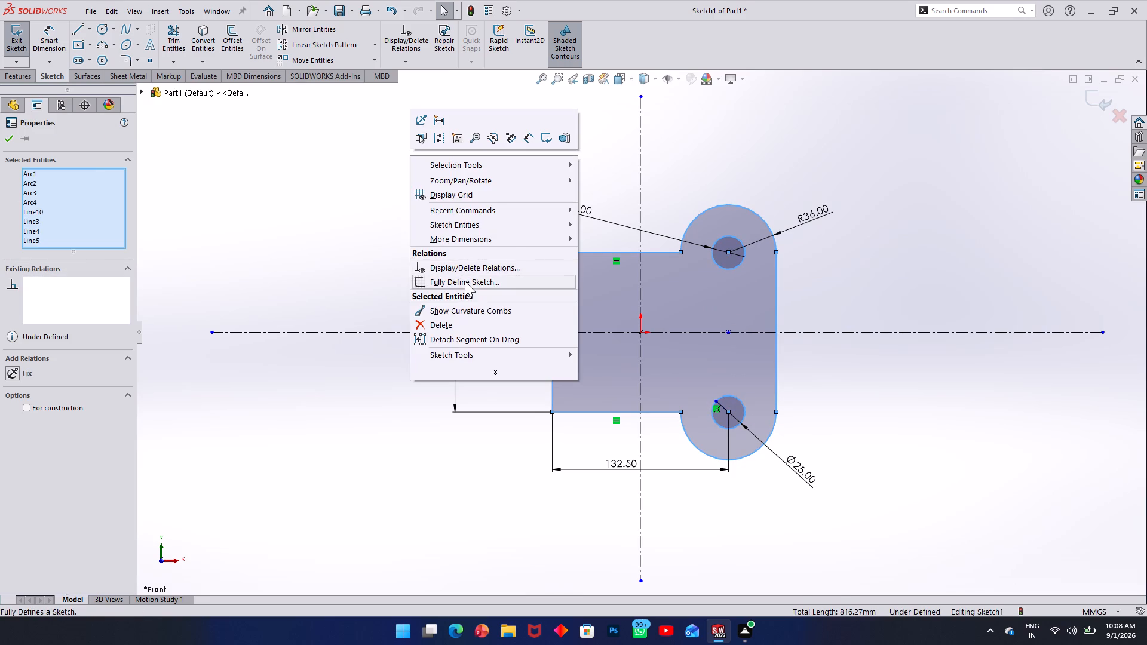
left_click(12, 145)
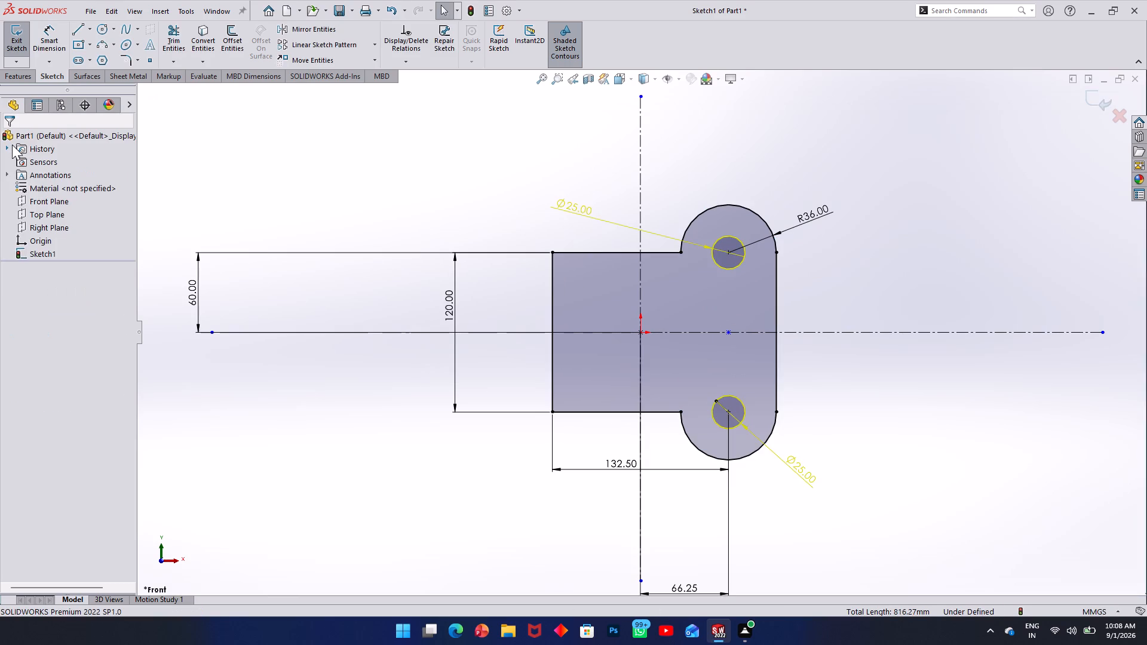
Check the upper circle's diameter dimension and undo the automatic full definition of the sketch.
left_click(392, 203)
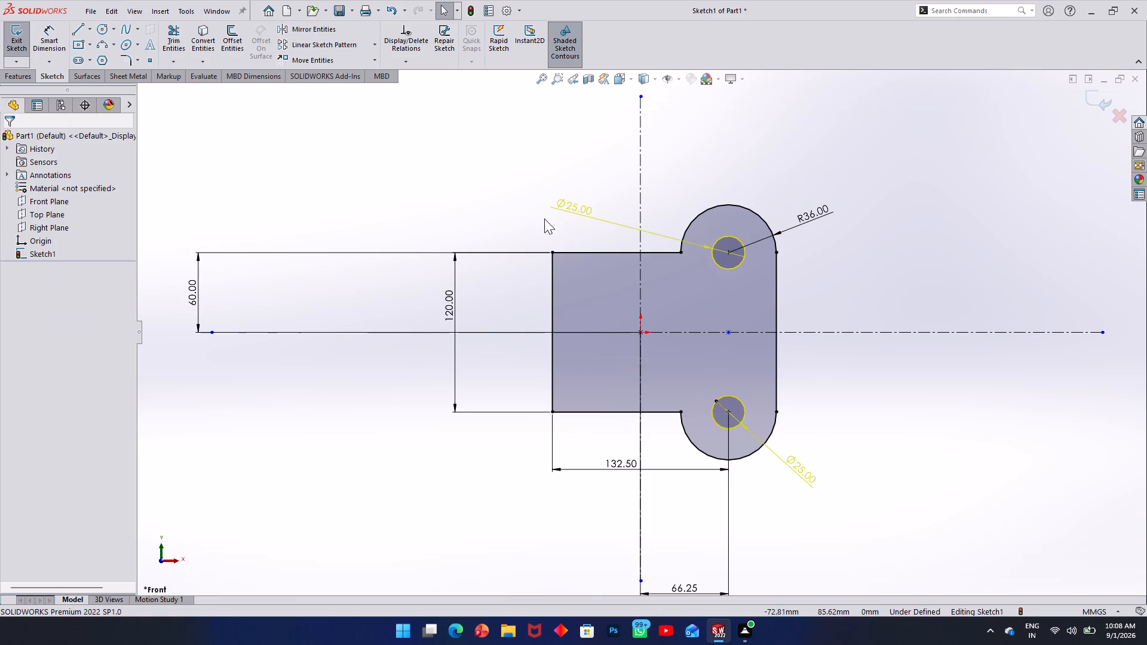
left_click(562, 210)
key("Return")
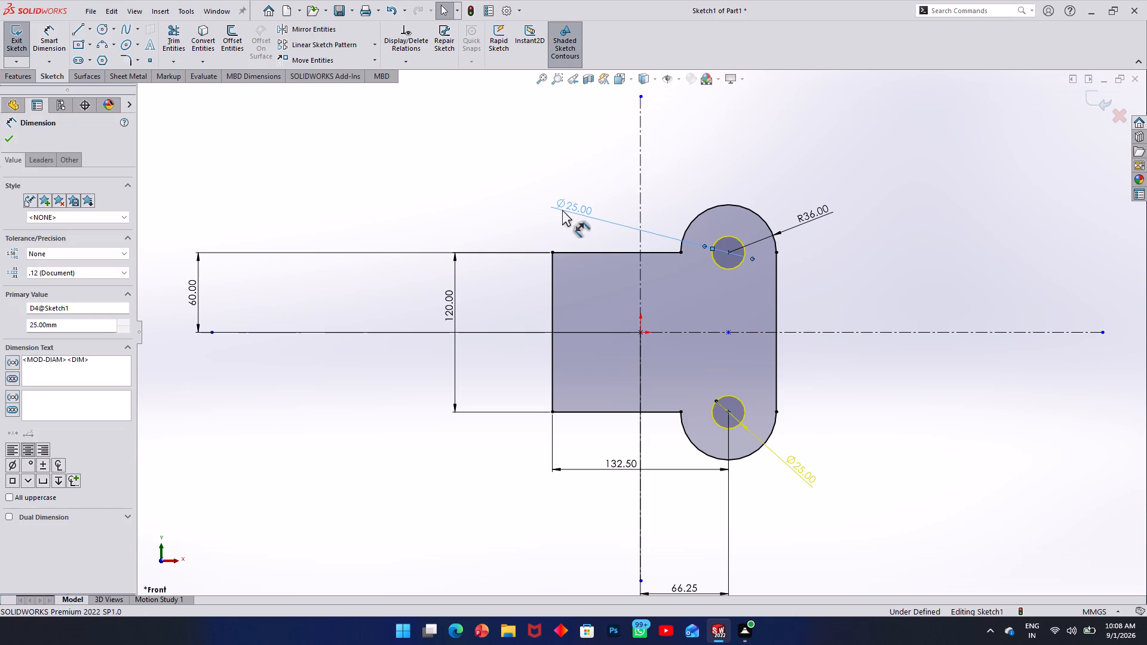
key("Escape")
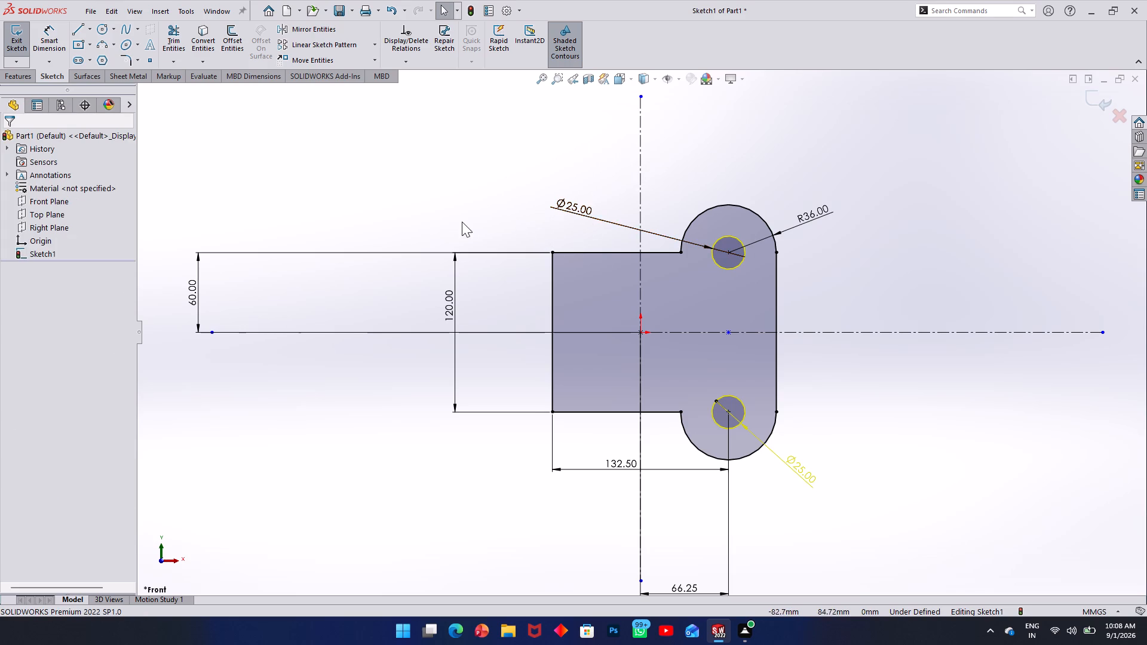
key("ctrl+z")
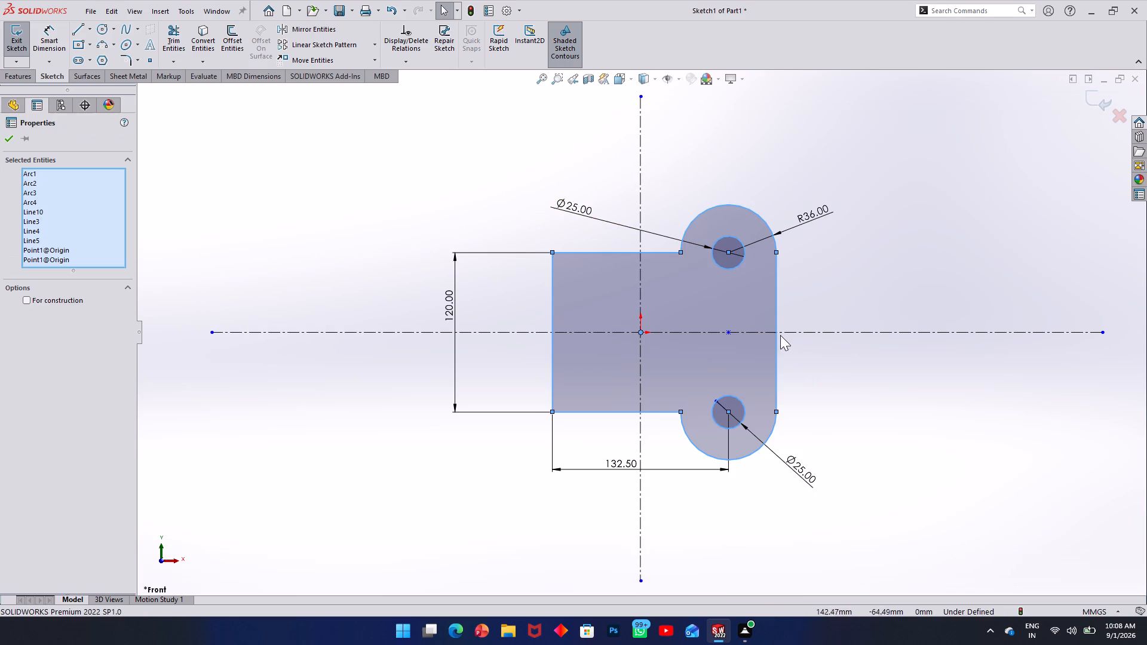
Reapply Fully Define Sketch to the outer profile outline and both circles.
left_click(748, 327)
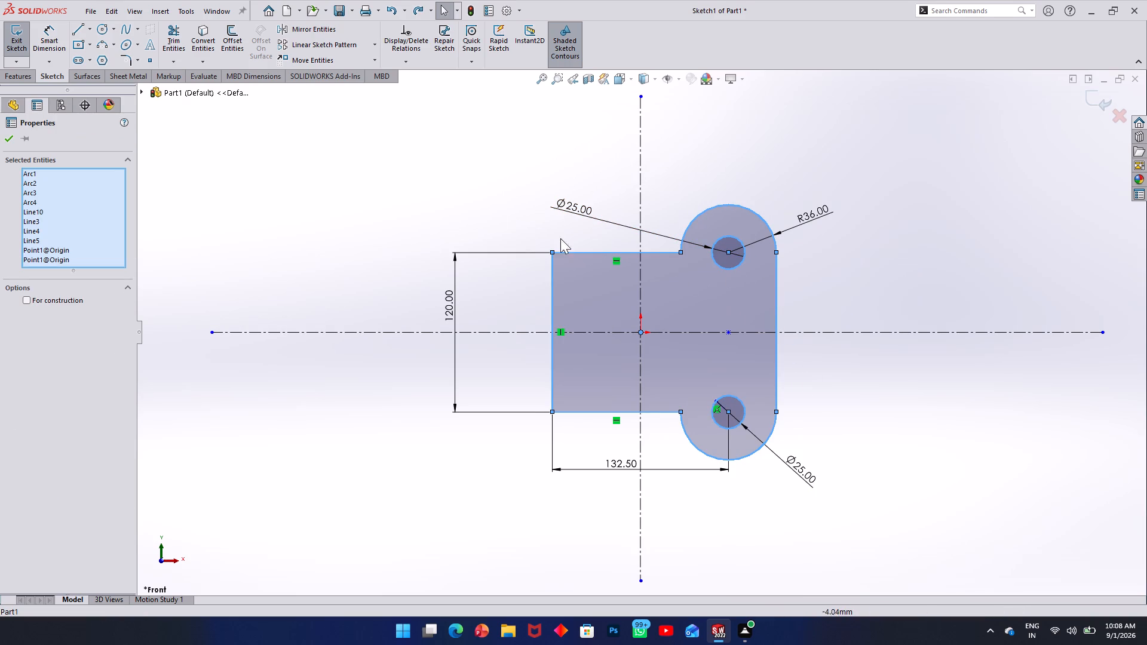
right_click(399, 177)
left_click(434, 299)
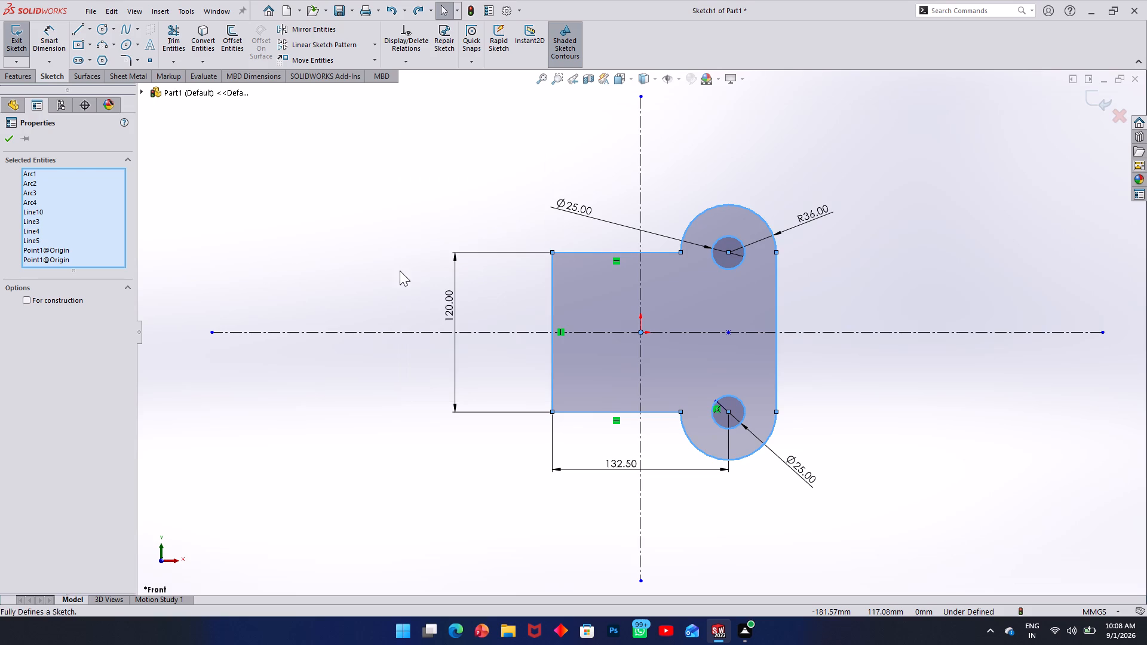
left_click(11, 139)
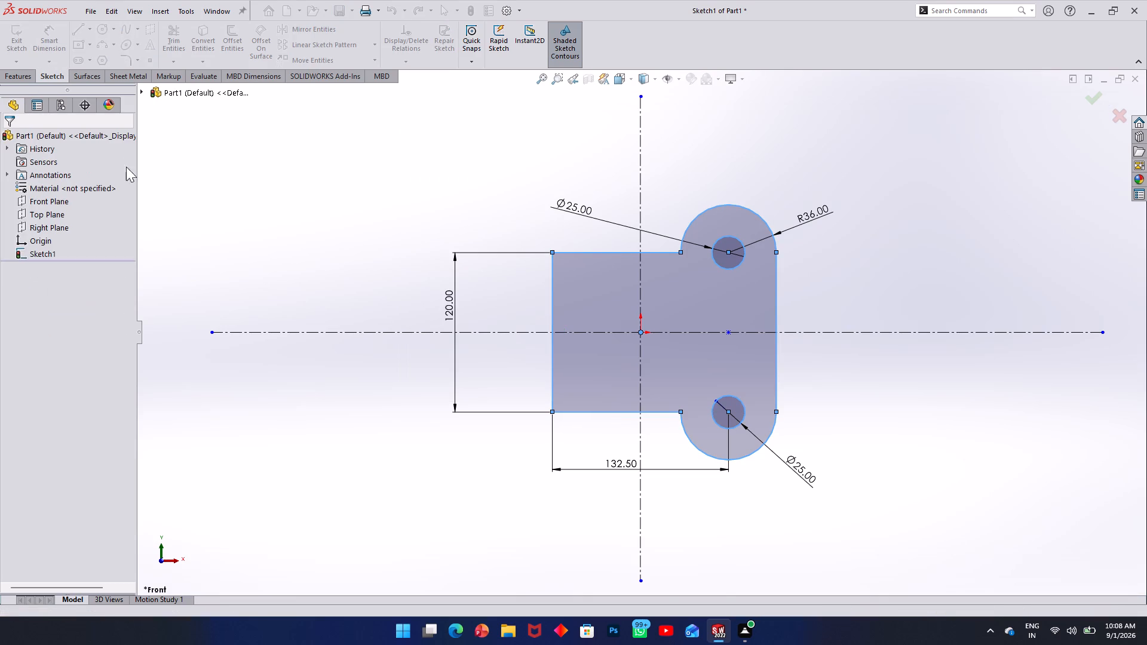
left_click(276, 190)
key("Escape")
Delete the lower circle's 25 mm diameter dimension.
left_click(796, 471)
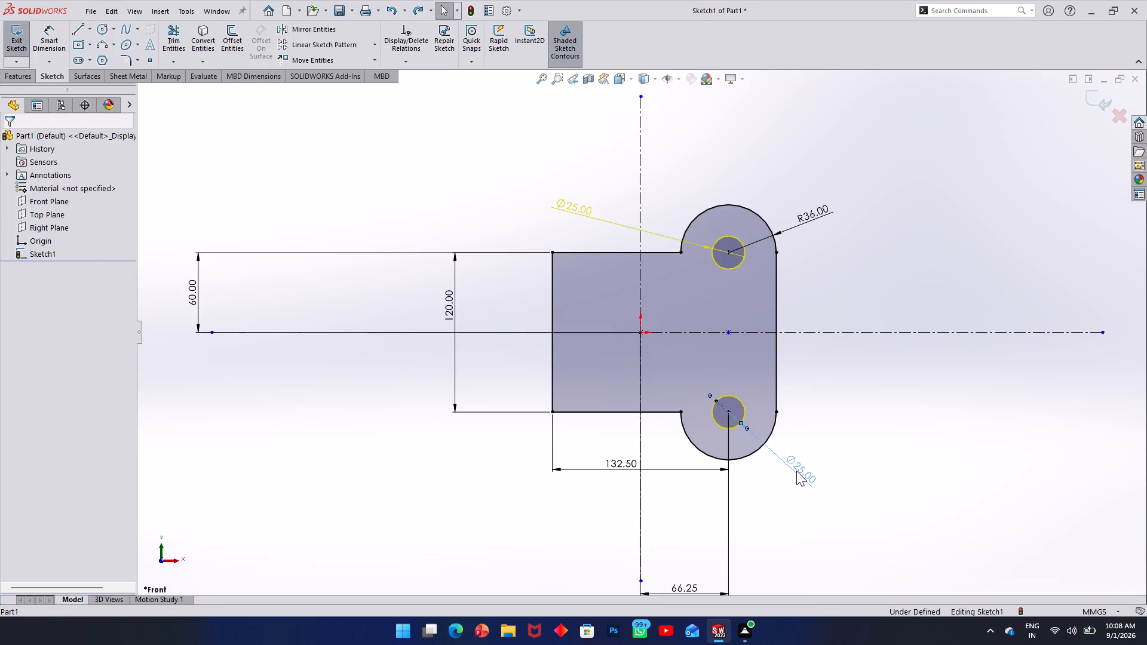
key("Delete")
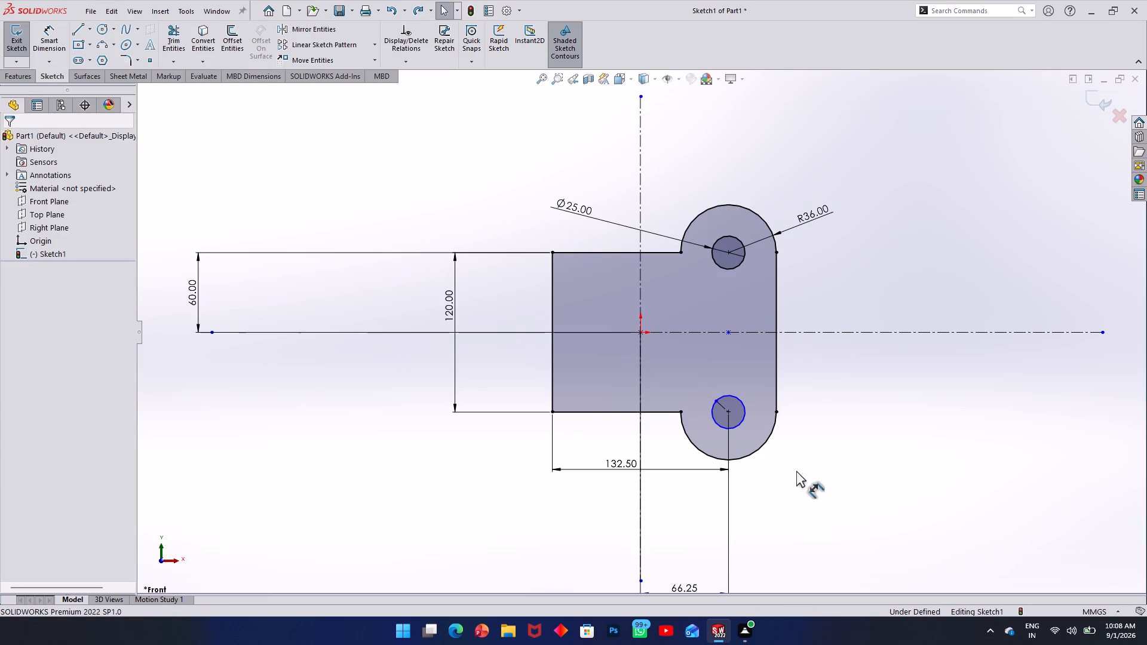
left_click(814, 453)
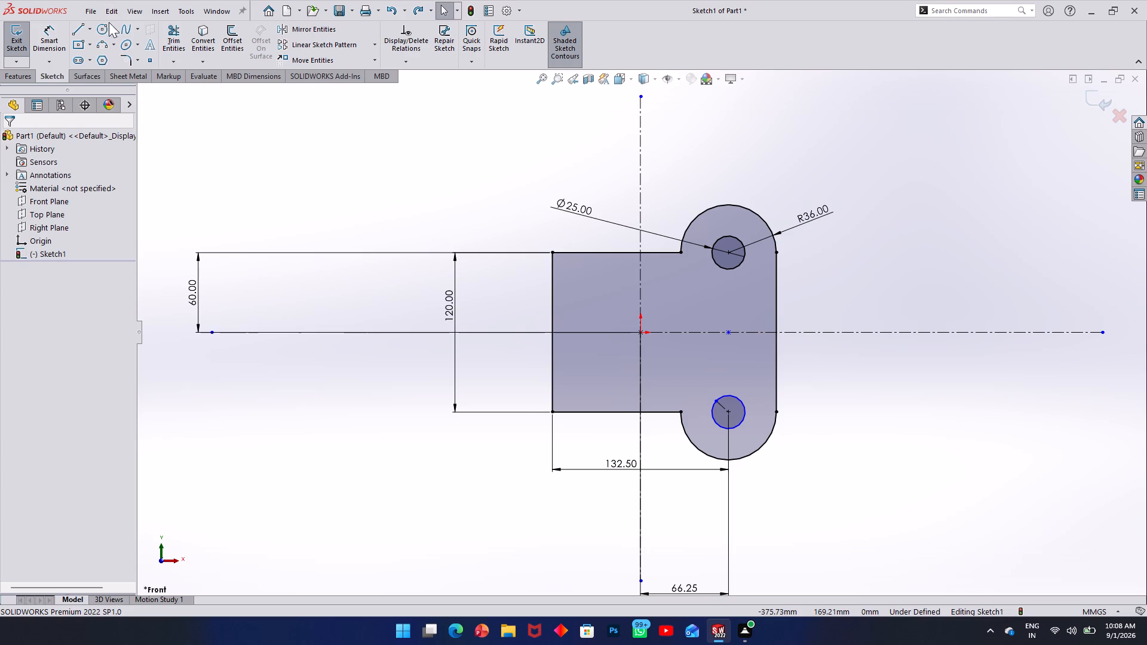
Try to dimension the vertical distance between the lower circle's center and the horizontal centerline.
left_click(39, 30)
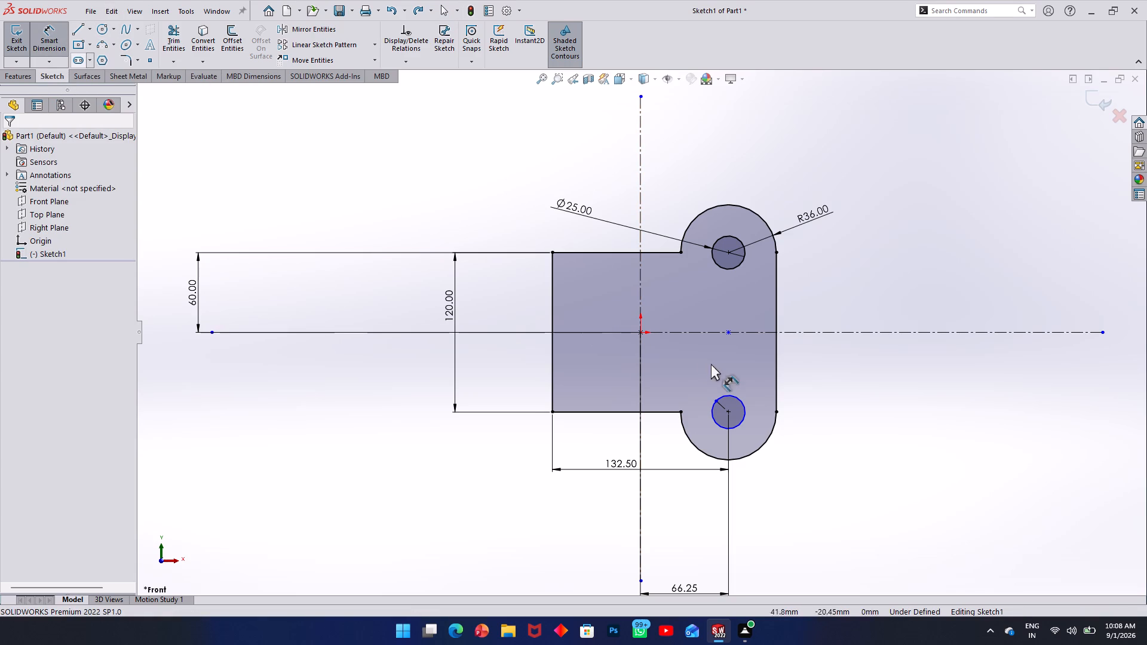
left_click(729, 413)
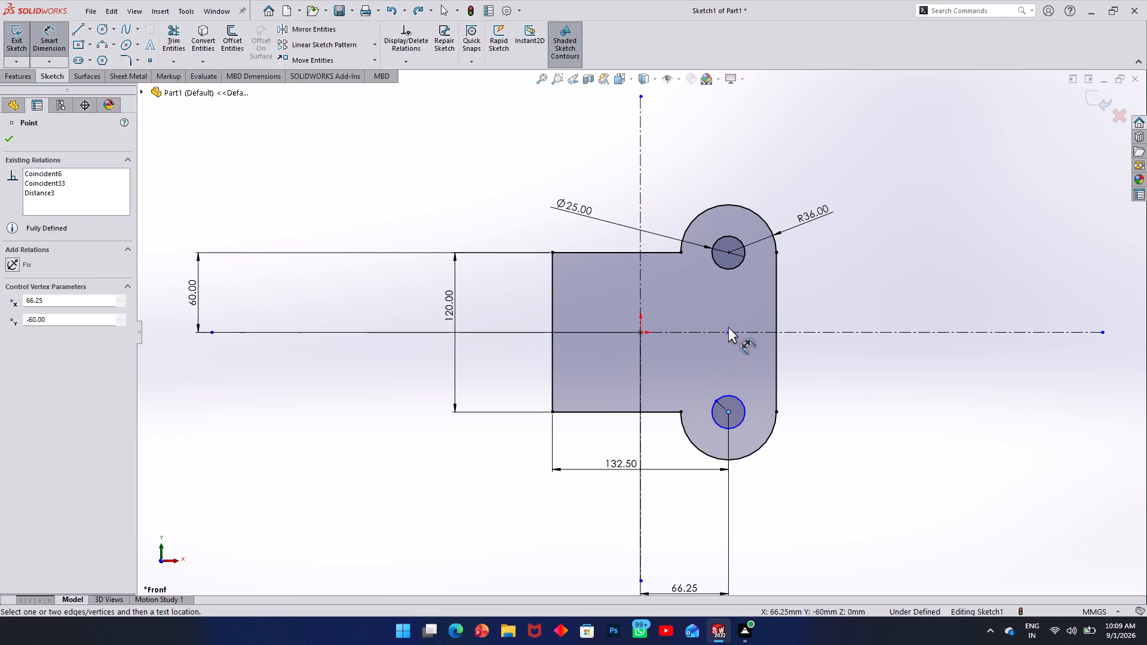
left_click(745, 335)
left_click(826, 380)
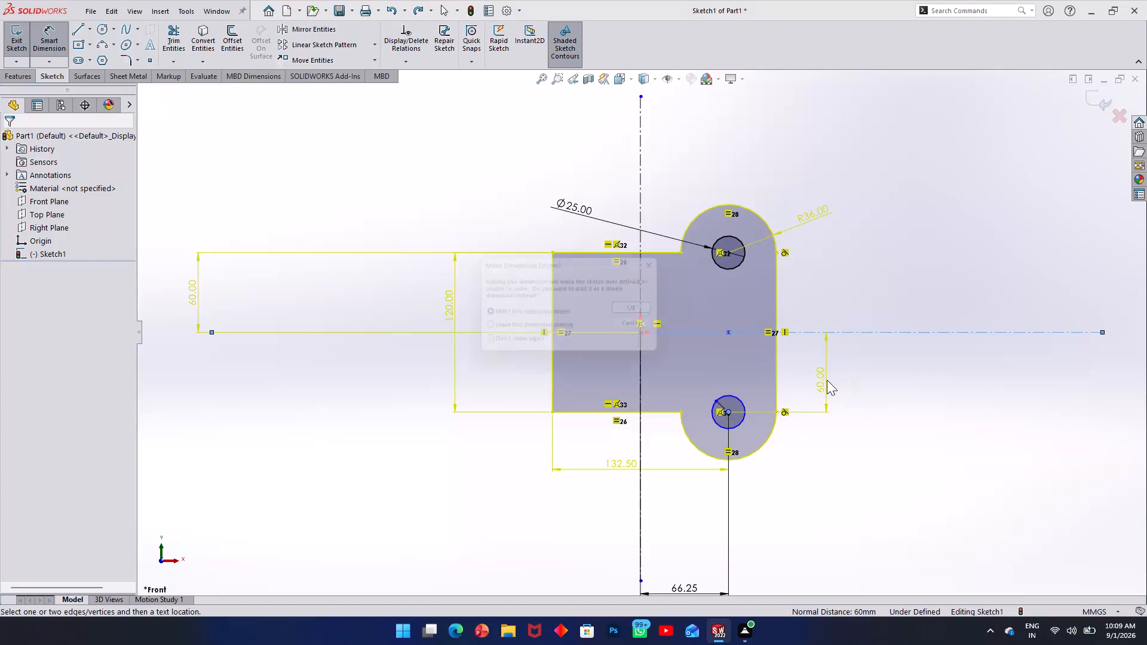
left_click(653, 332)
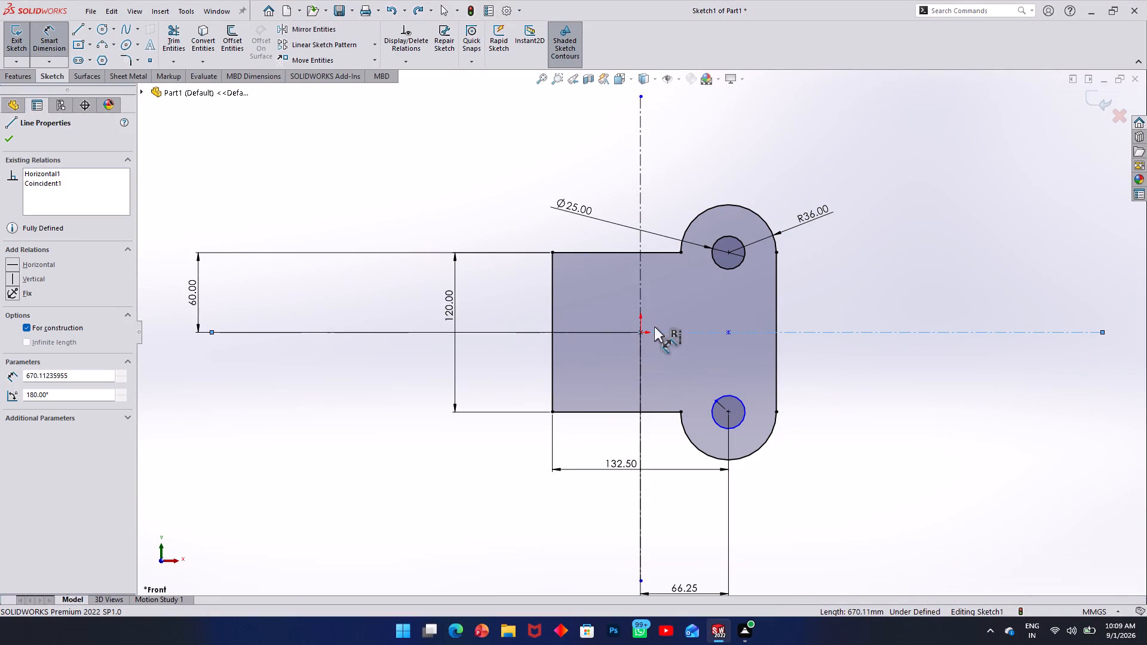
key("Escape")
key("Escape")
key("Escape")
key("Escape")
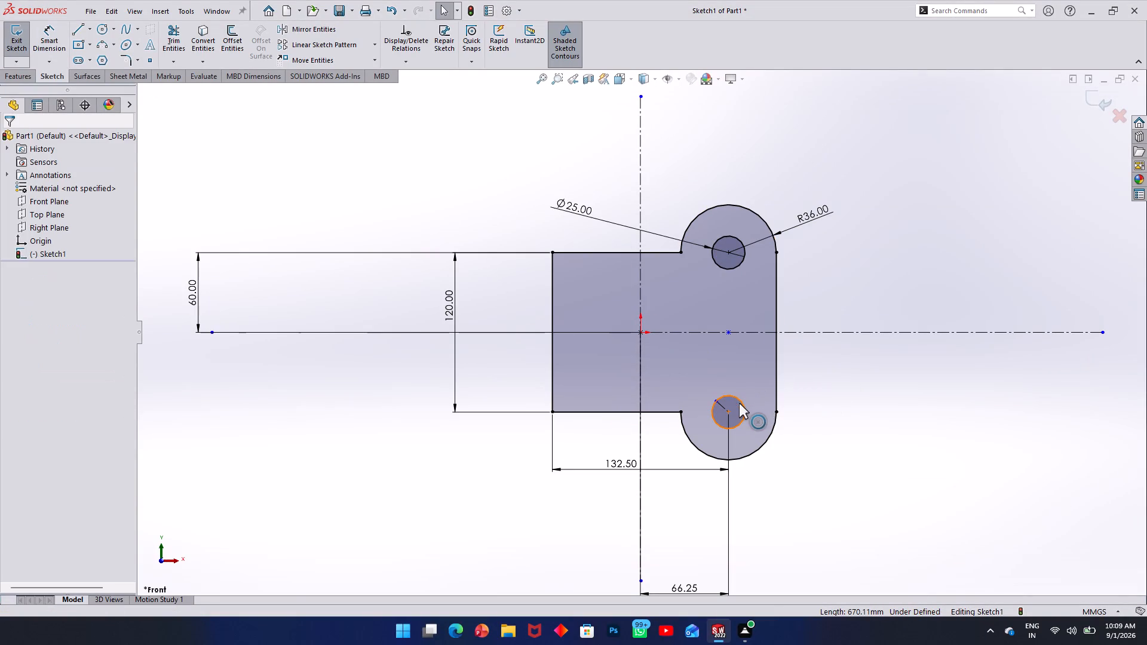
Apply Fully Define Sketch to the lower circle alone, giving it a 25 mm diameter dimension.
left_click(739, 403)
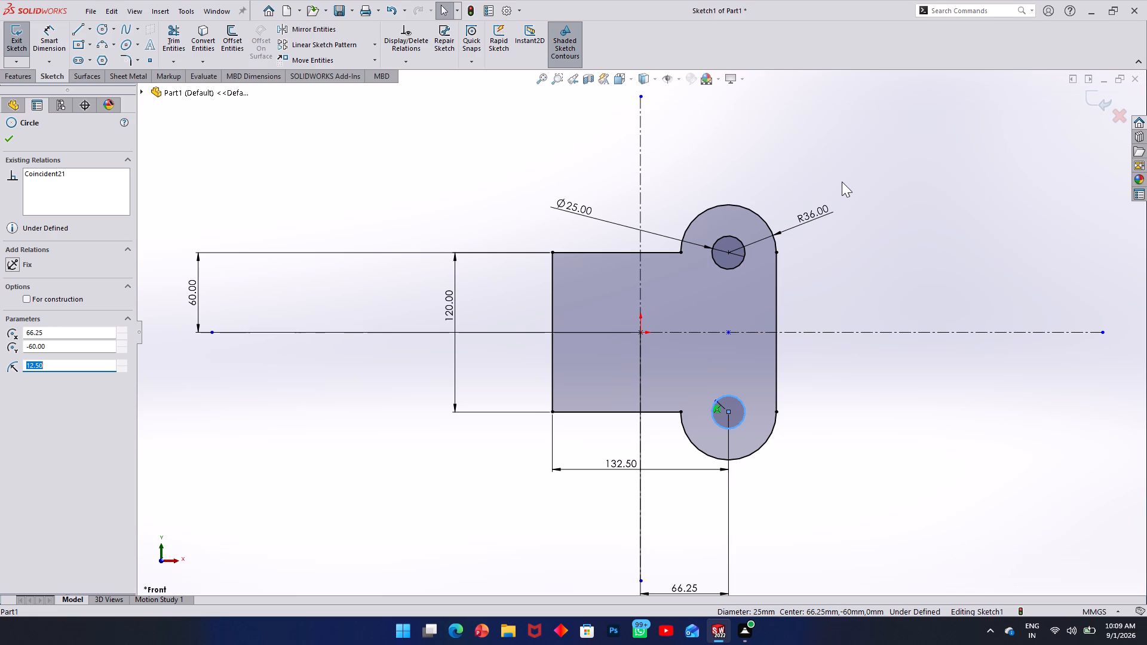
right_click(842, 182)
left_click(873, 303)
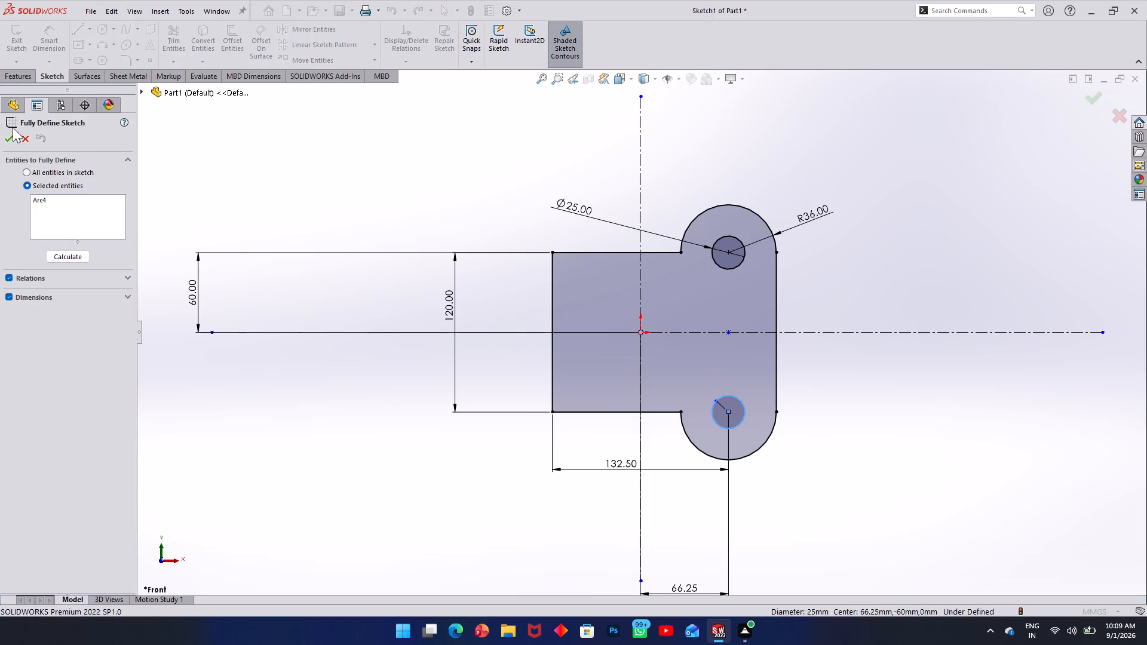
left_click(10, 138)
left_click(180, 154)
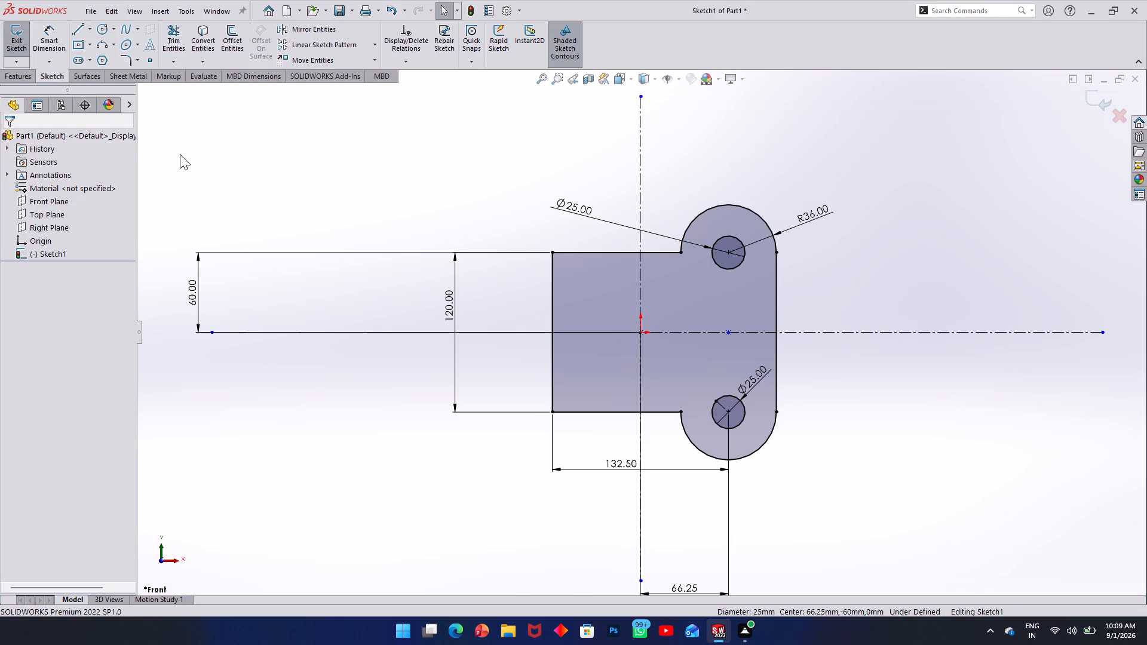
left_click(180, 154)
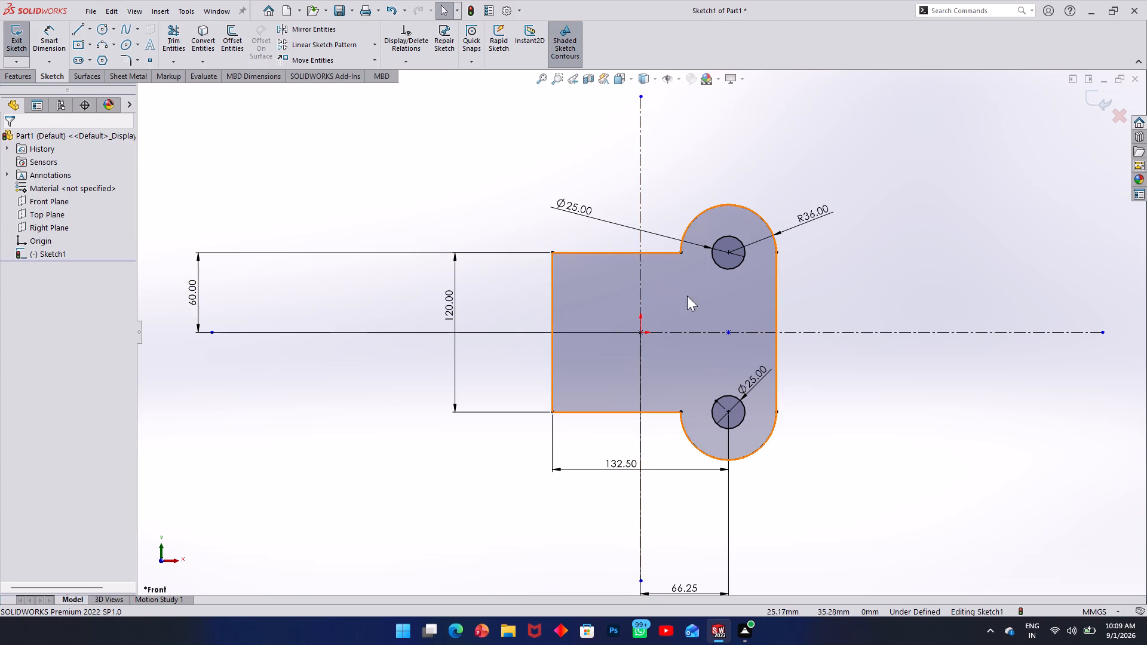
Delete the leftover sketch point on the horizontal centerline midway between the two circles.
left_click(728, 333)
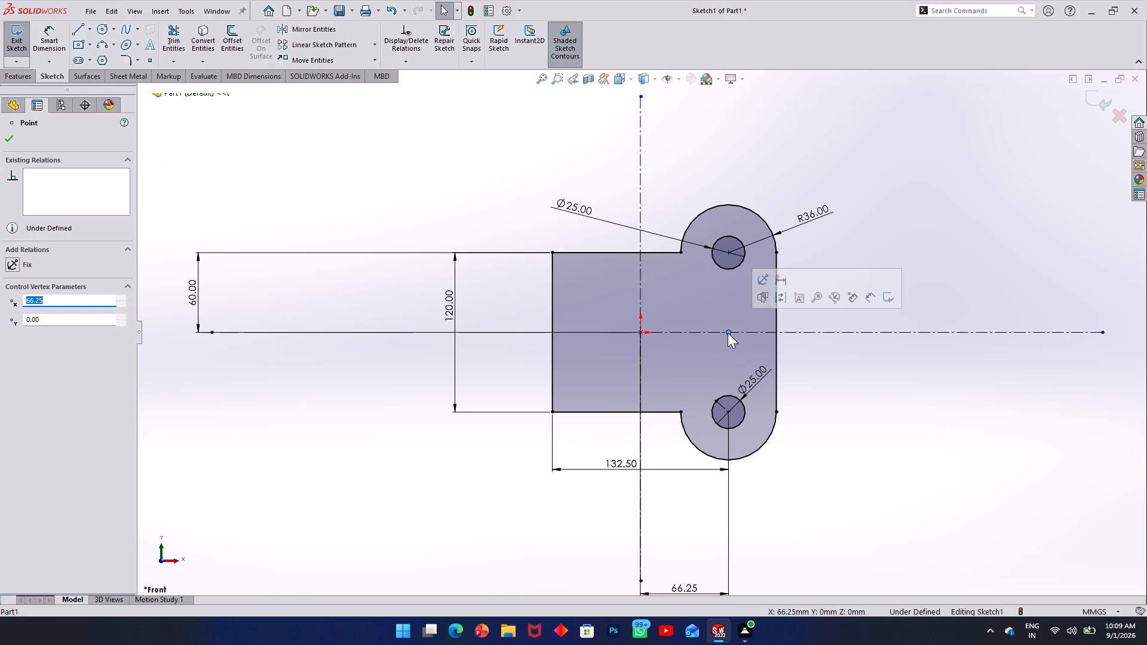
key("Delete")
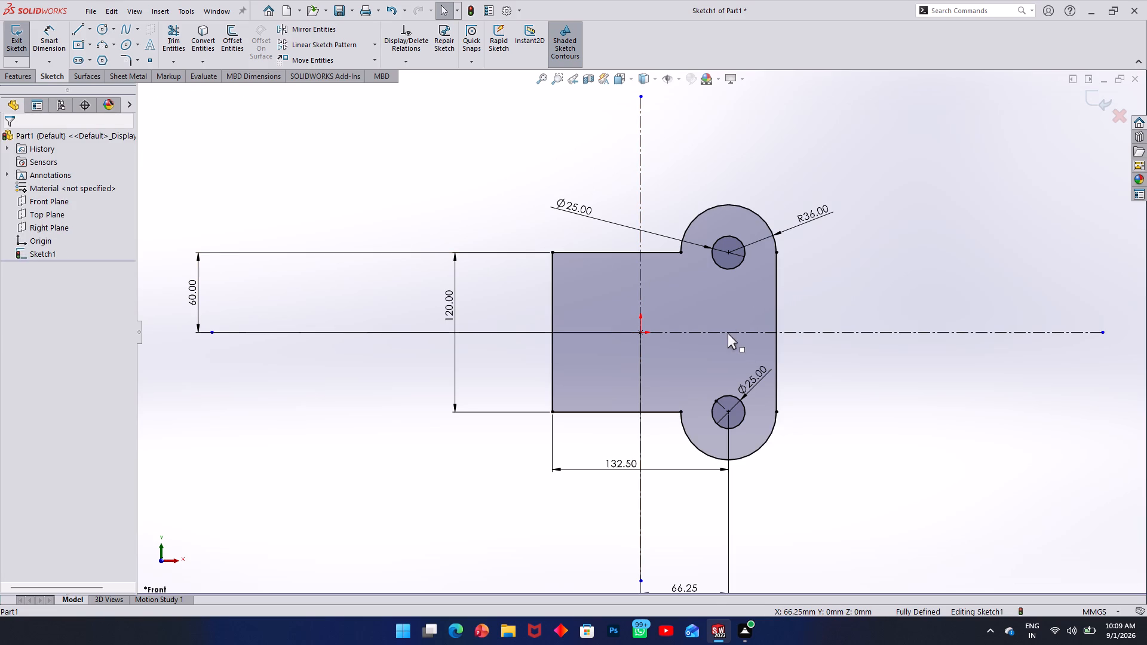
left_click(868, 247)
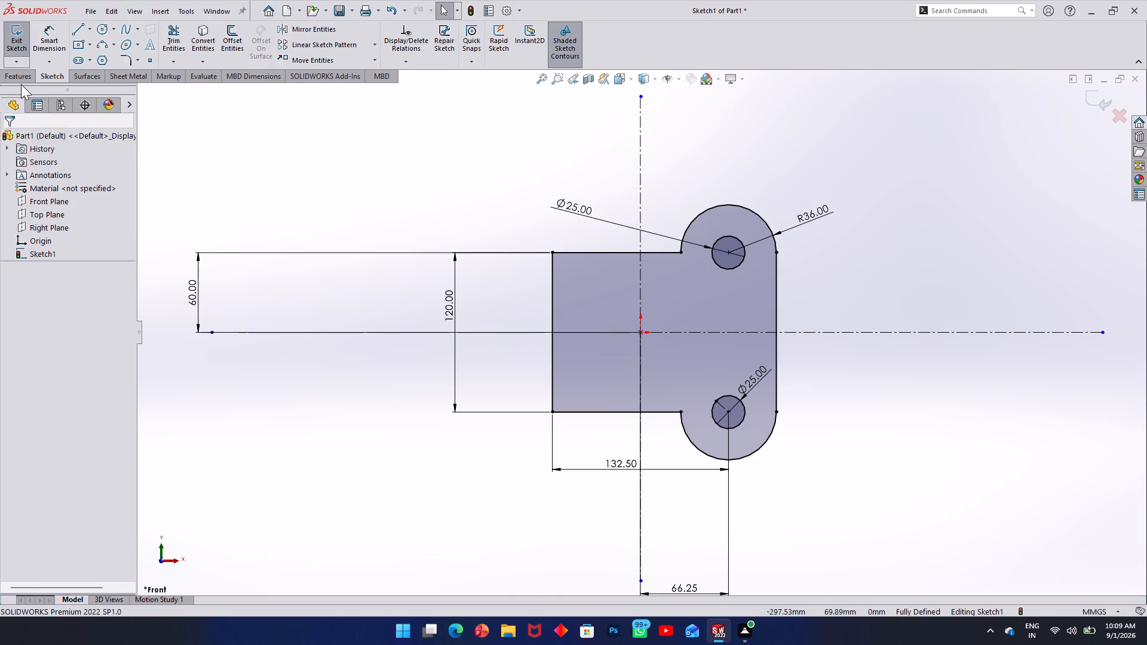
Exit the finished profile sketch.
scroll(113, 229, "up", 2)
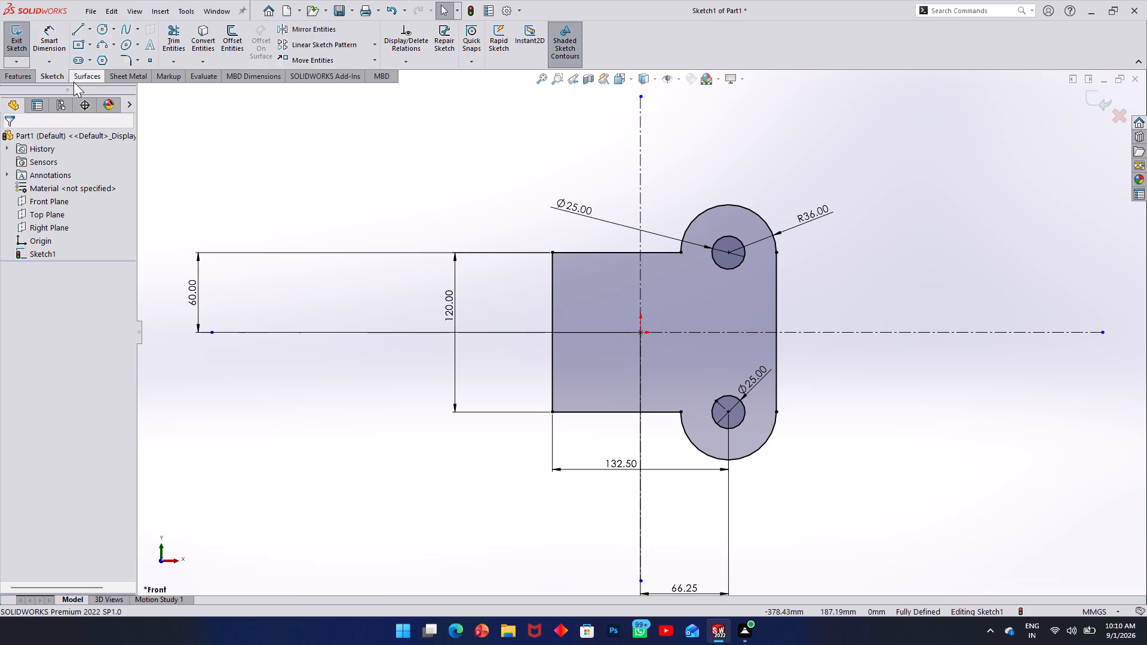
left_click(19, 26)
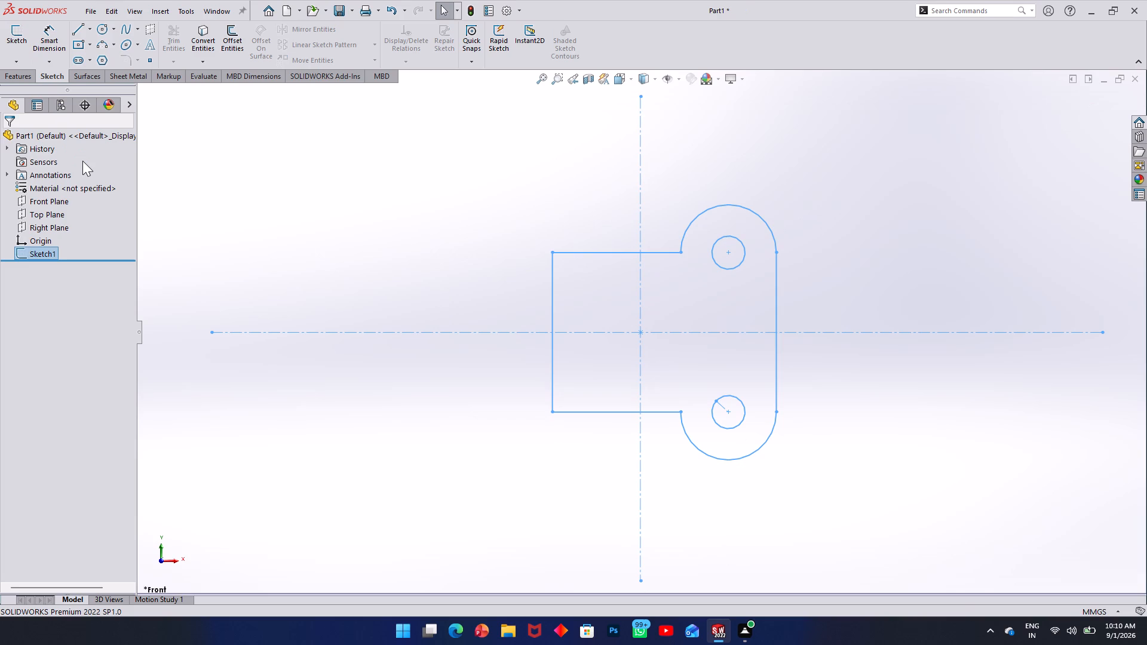
Extrude the finished profile as a blind boss with a depth of 36 mm.
left_click(24, 70)
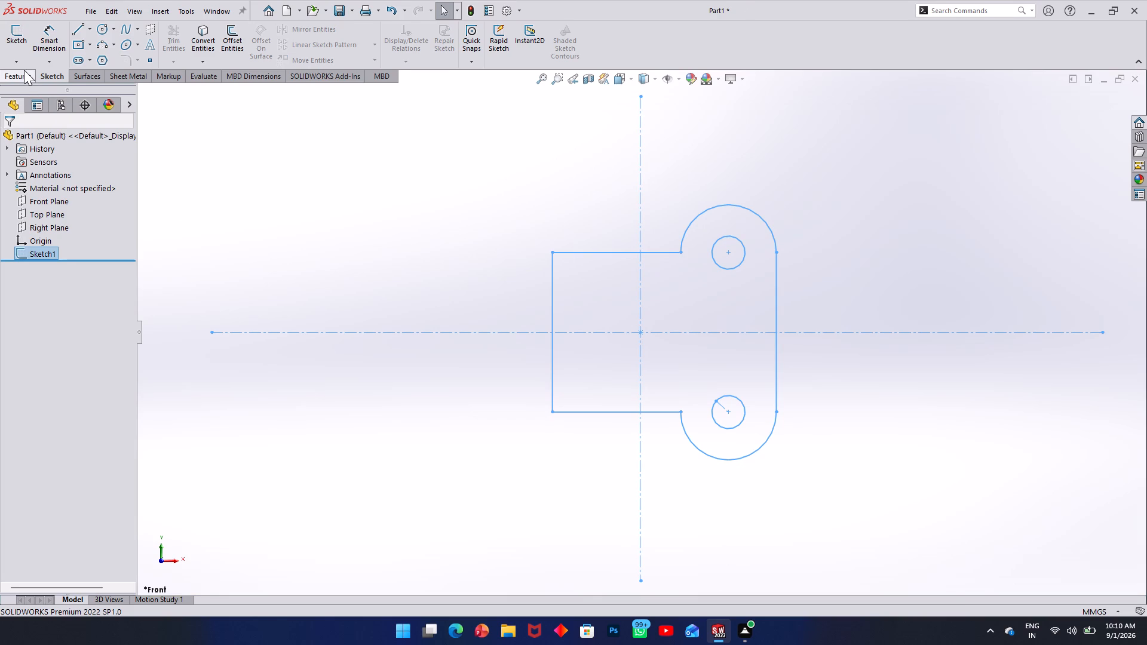
left_click(18, 48)
middle_click_drag(434, 328, 427, 291)
scroll(429, 327, "down", 1)
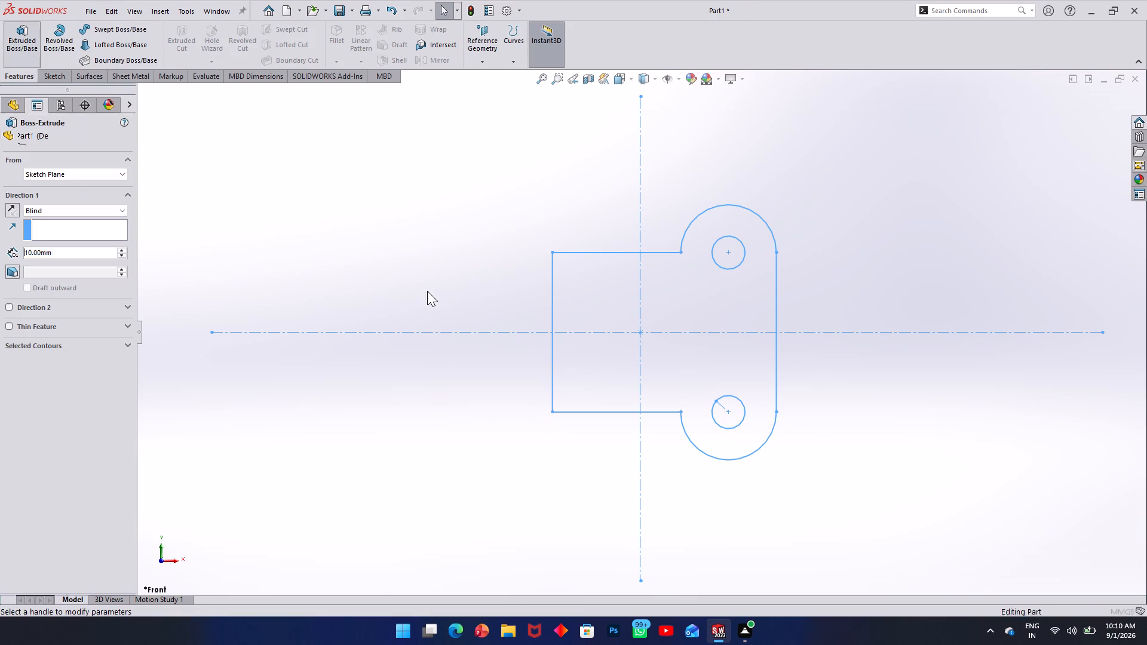
middle_click_drag(427, 291, 438, 201)
scroll(438, 201, "up", 1)
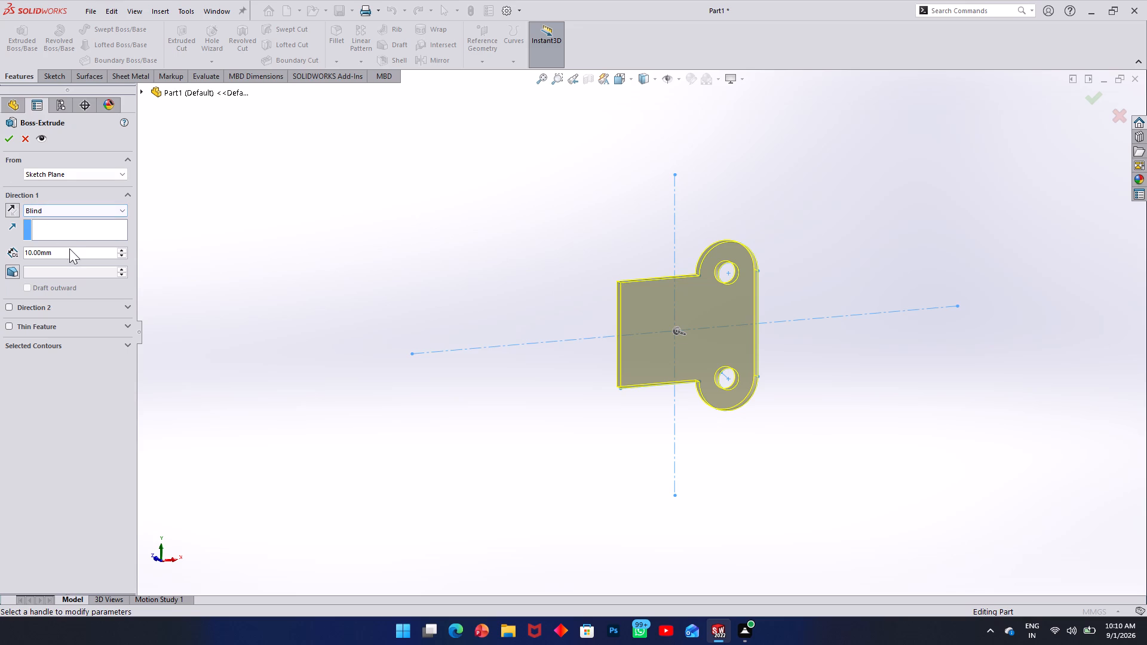
left_click_drag(69, 248, 0, 248)
key("3")
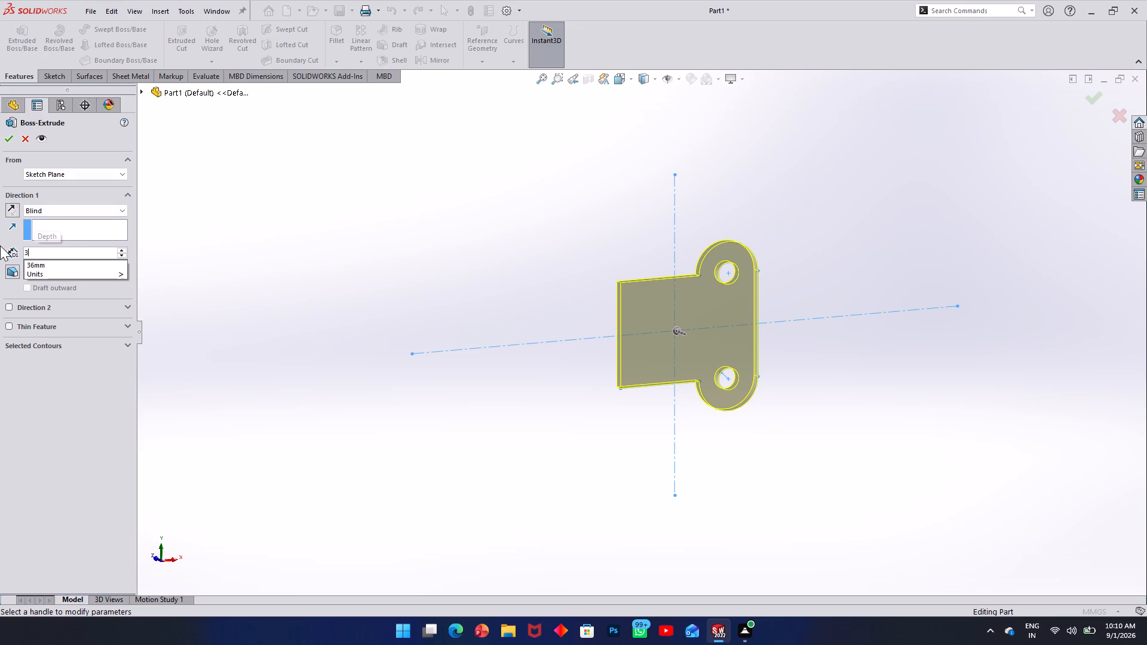
key("6")
key("Return")
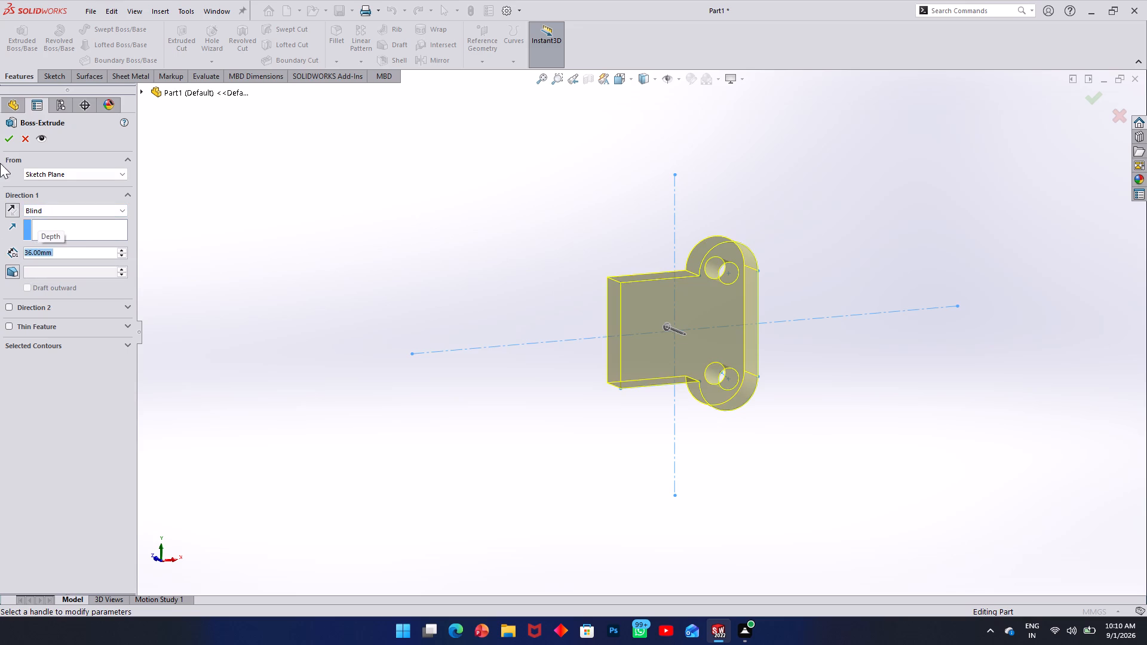
left_click(4, 140)
left_click(238, 211)
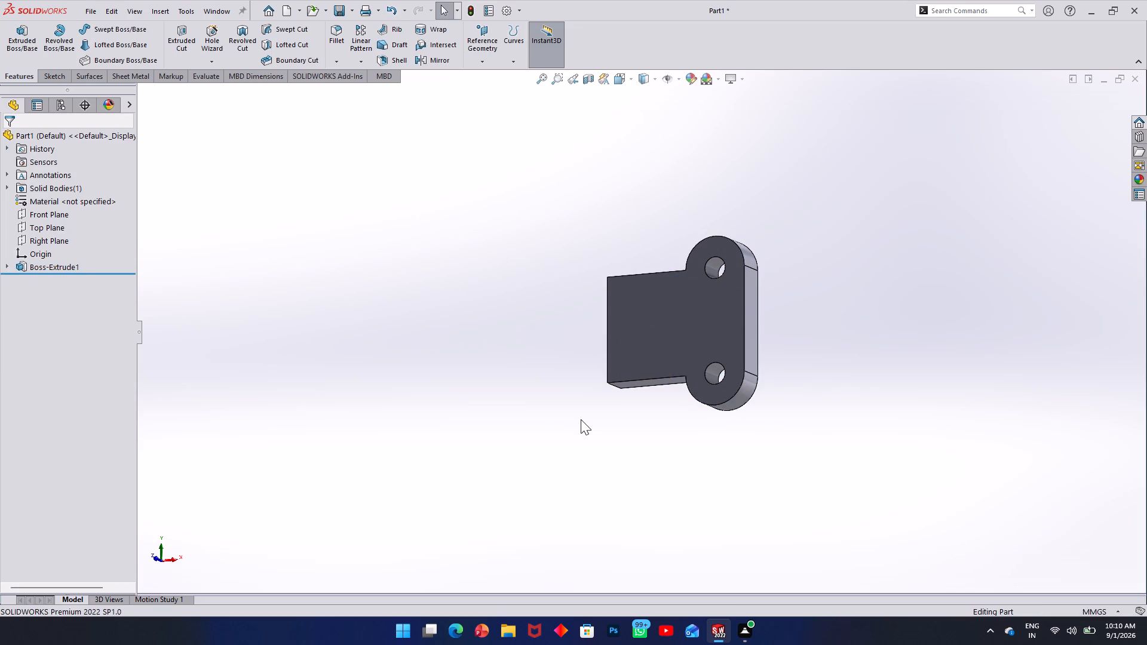
Start a new sketch on the Top Plane.
middle_click_drag(486, 339, 570, 156)
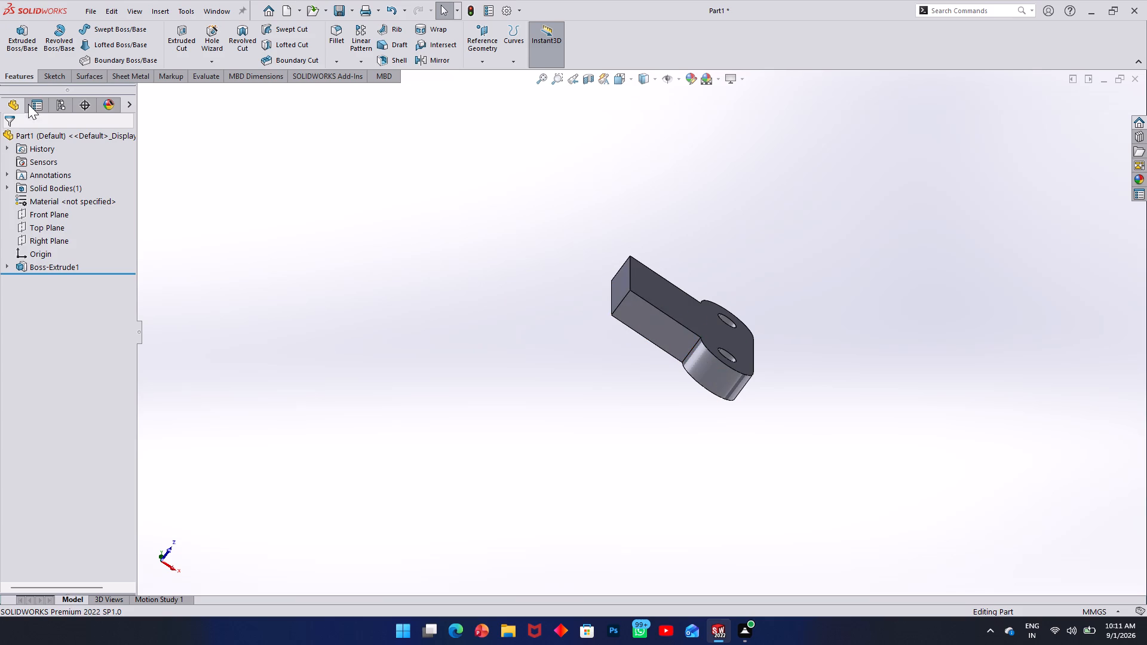
left_click(55, 221)
middle_click_drag(500, 252, 522, 416)
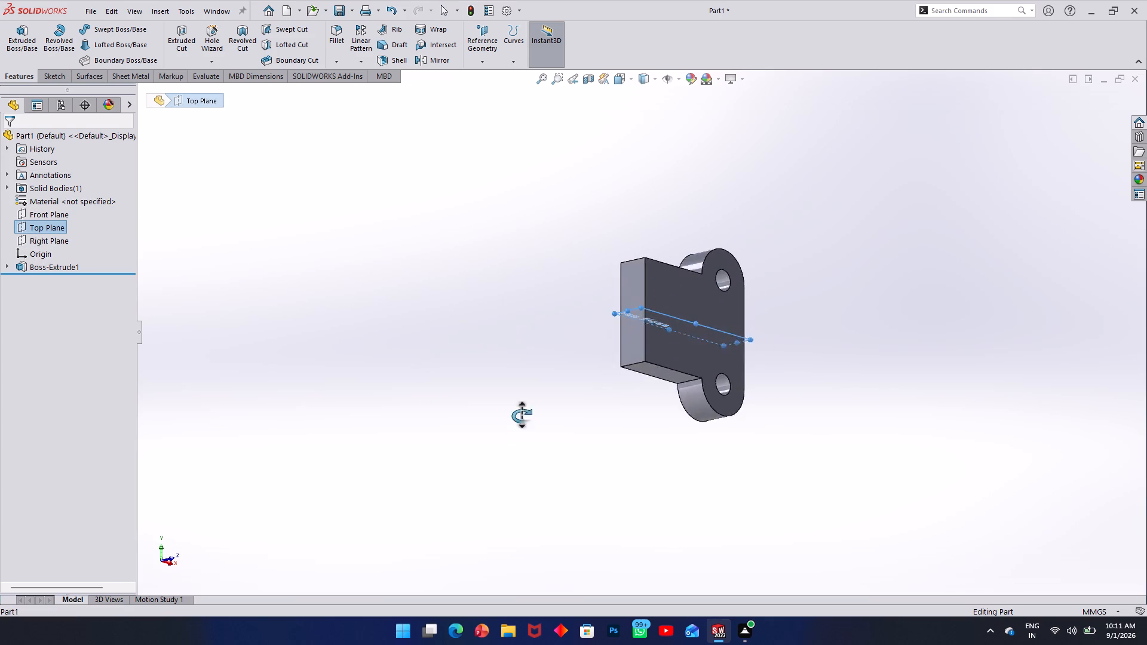
middle_click_drag(522, 416, 458, 206)
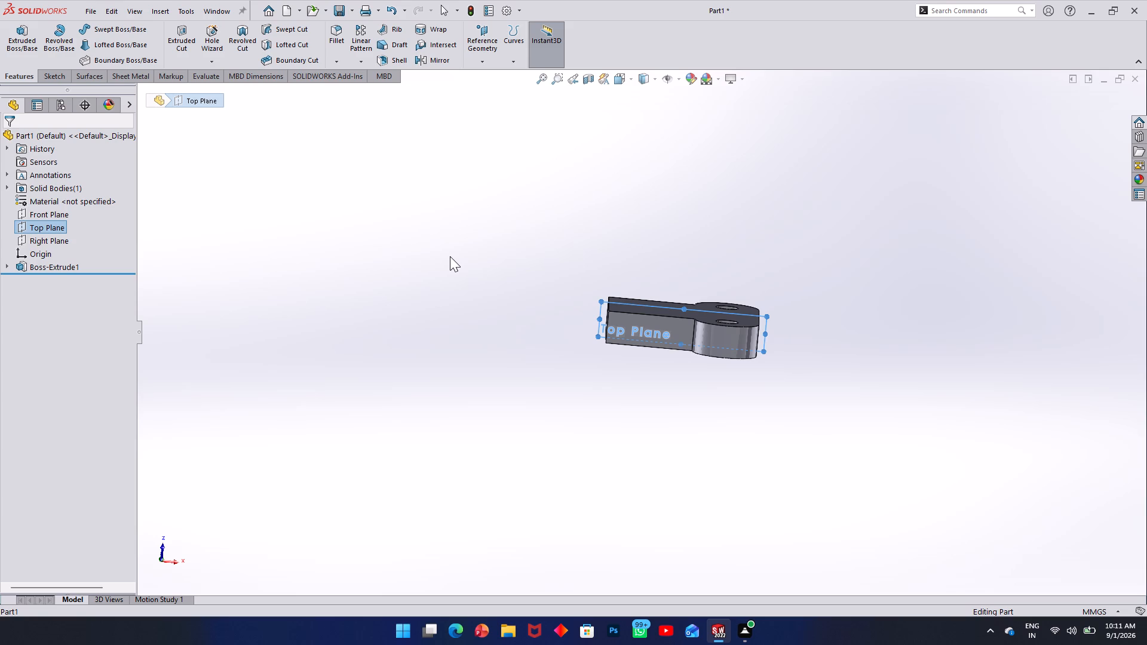
left_click(58, 79)
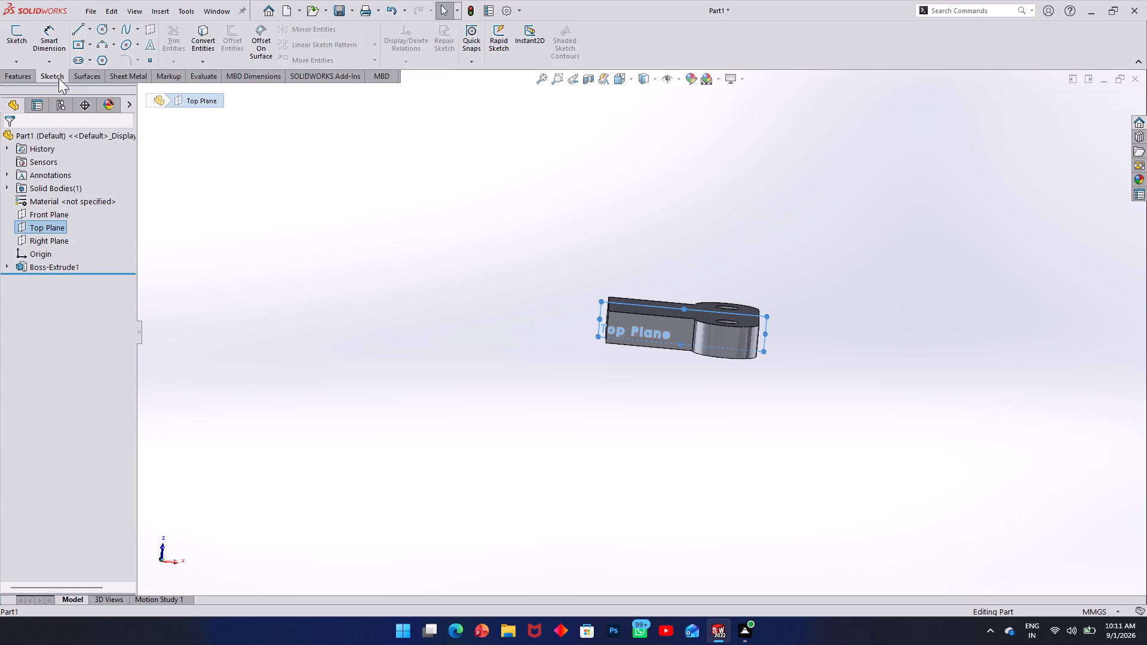
left_click(20, 35)
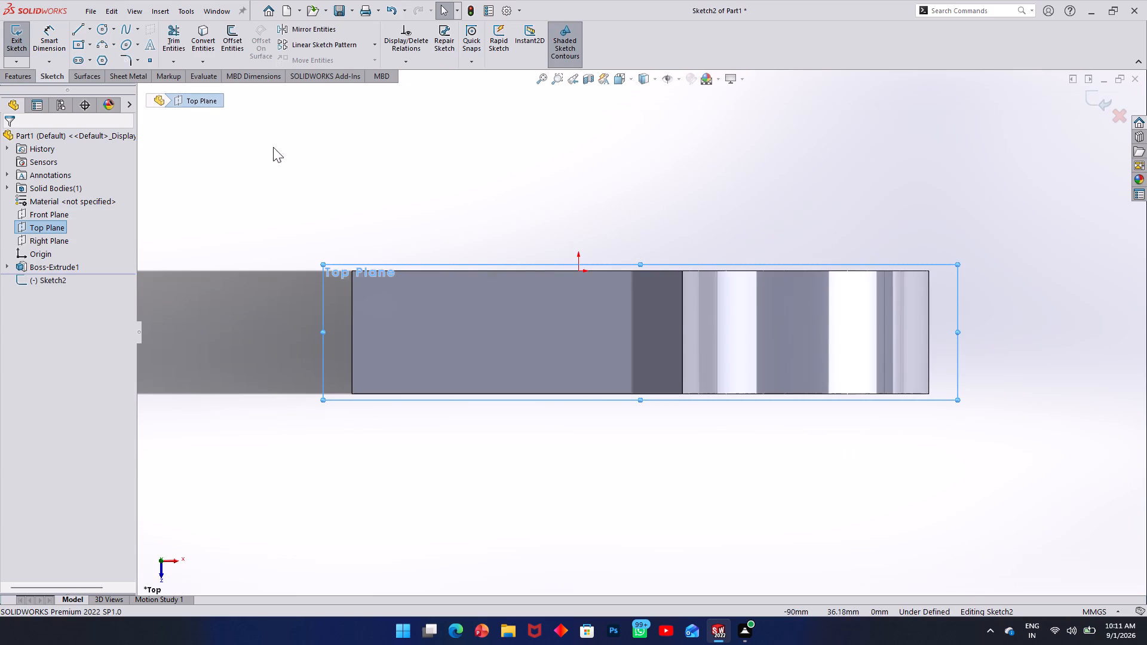
Examine the extruded body and the Top Plane from several angles, ending in a view normal to the sketch plane.
middle_click_drag(575, 224, 564, 294)
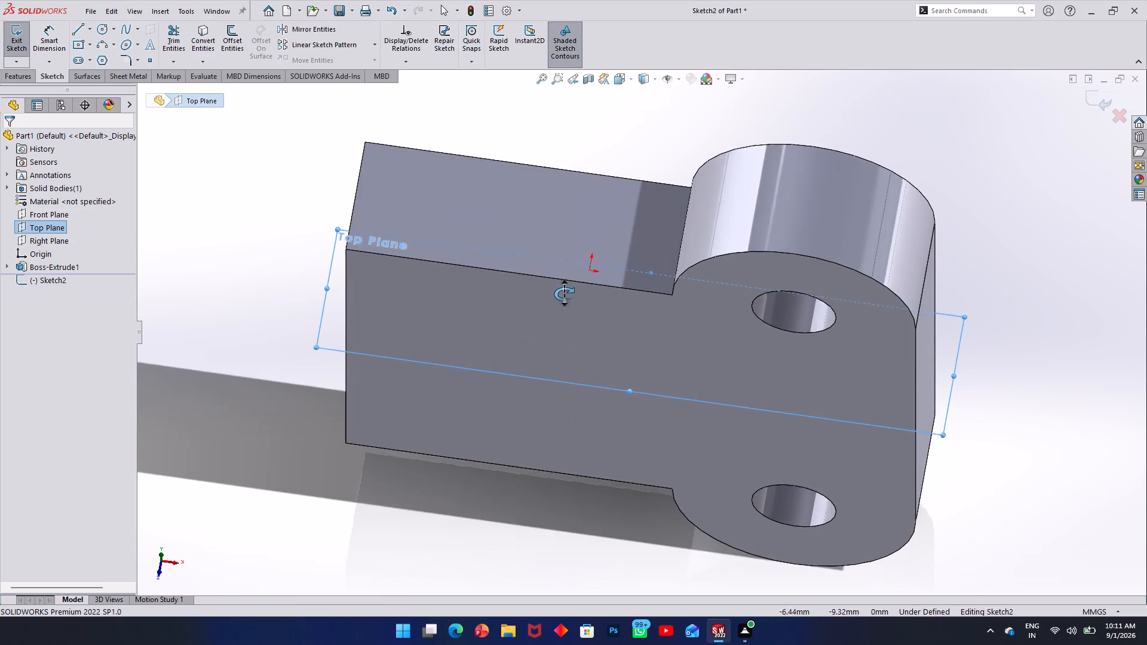
middle_click_drag(564, 294, 559, 136)
scroll(574, 338, "up", 1)
middle_click_drag(573, 339, 563, 129)
scroll(562, 308, "up", 1)
middle_click_drag(562, 305, 557, 269)
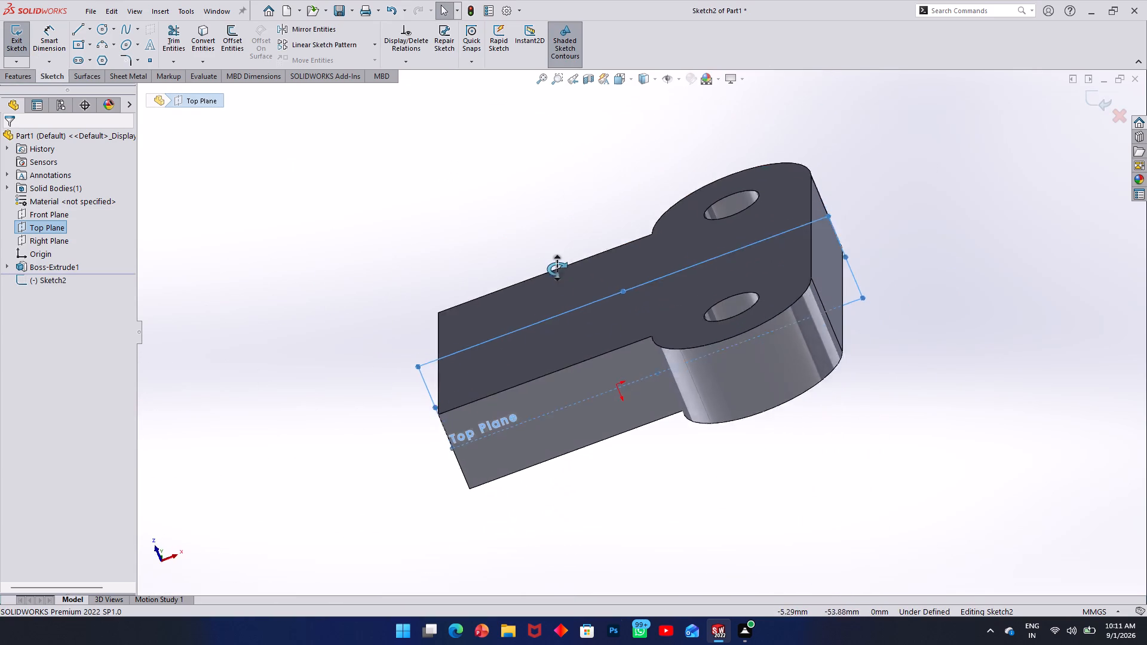
middle_click_drag(557, 269, 556, 226)
middle_click_drag(597, 279, 588, 223)
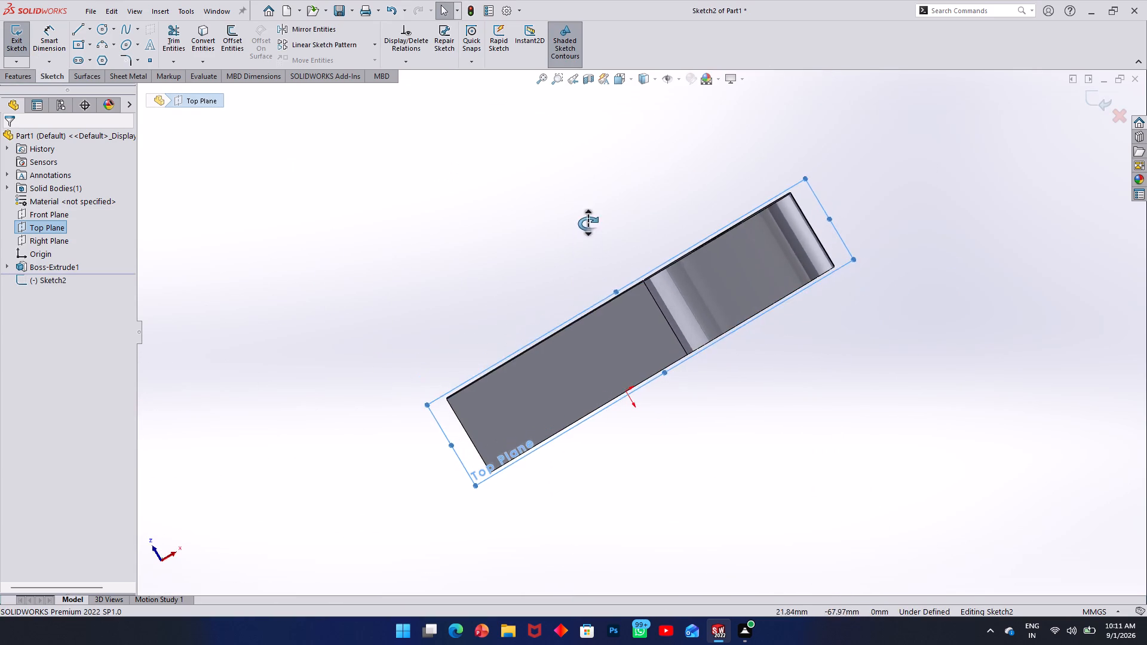
middle_click_drag(588, 223, 676, 542)
middle_click_drag(641, 94, 721, 334)
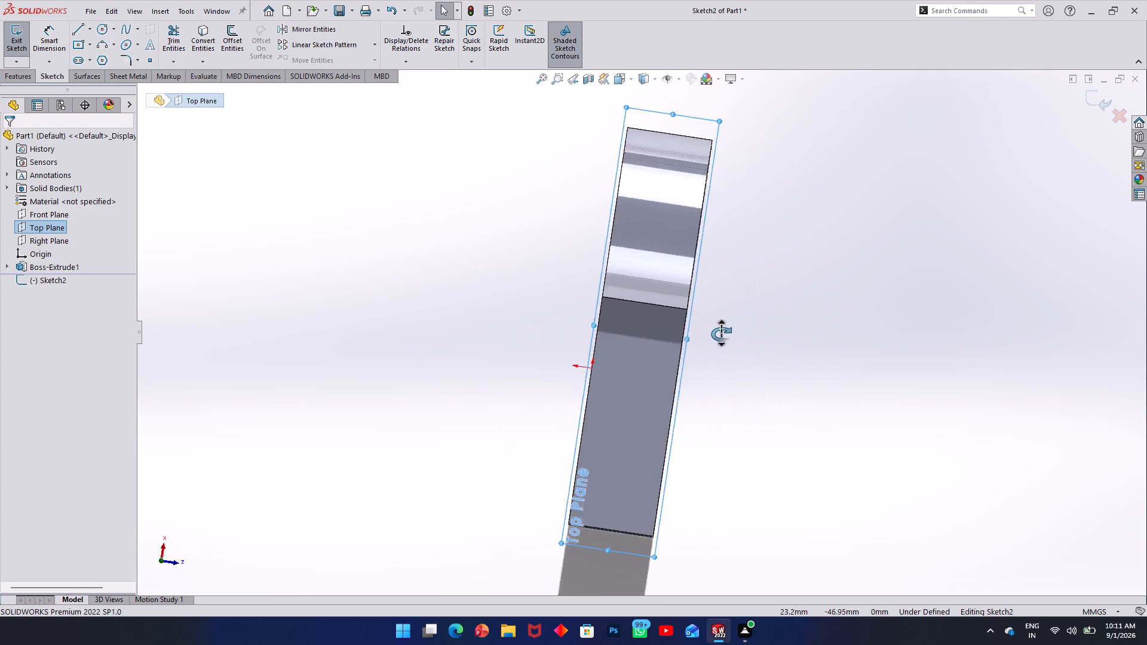
middle_click_drag(721, 334, 655, 293)
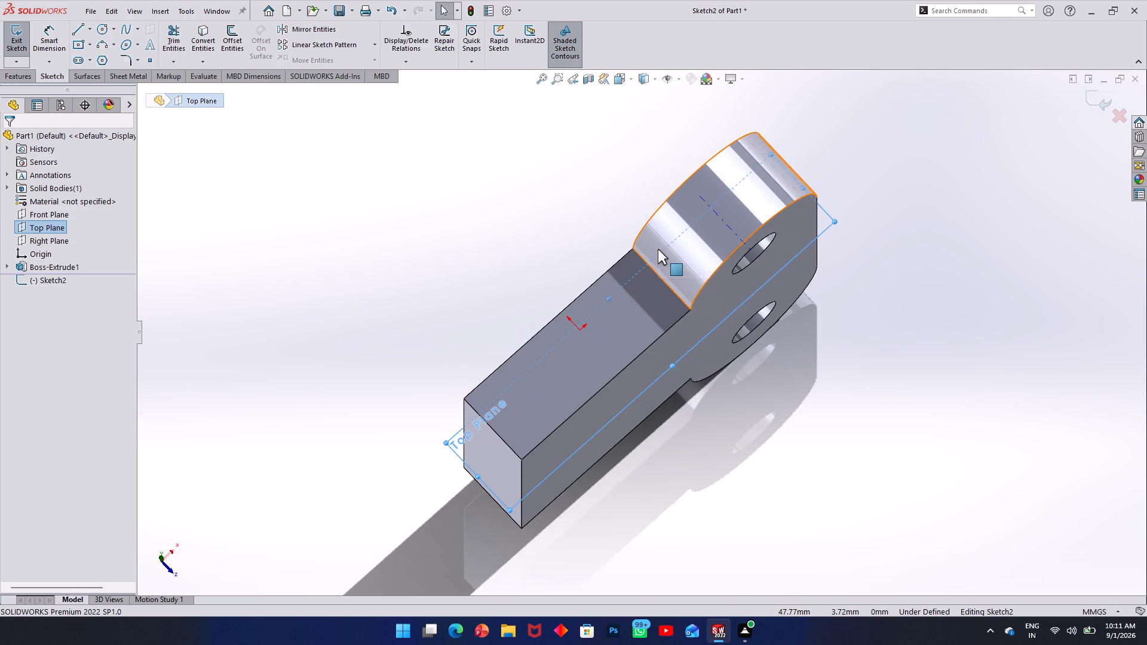
key("ctrl+8")
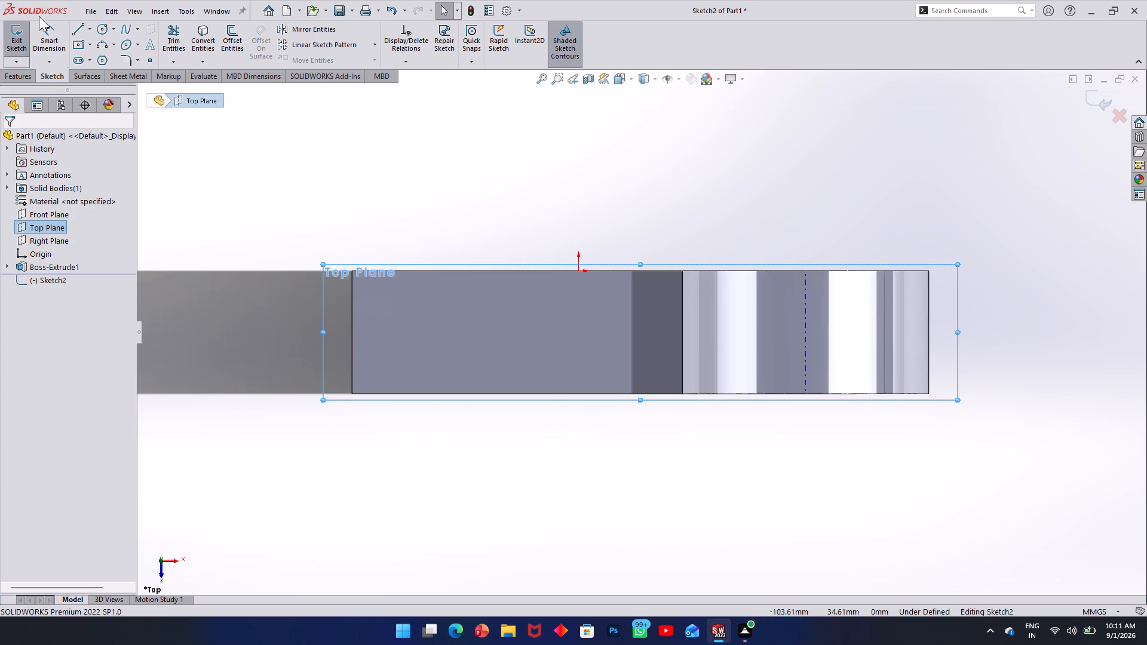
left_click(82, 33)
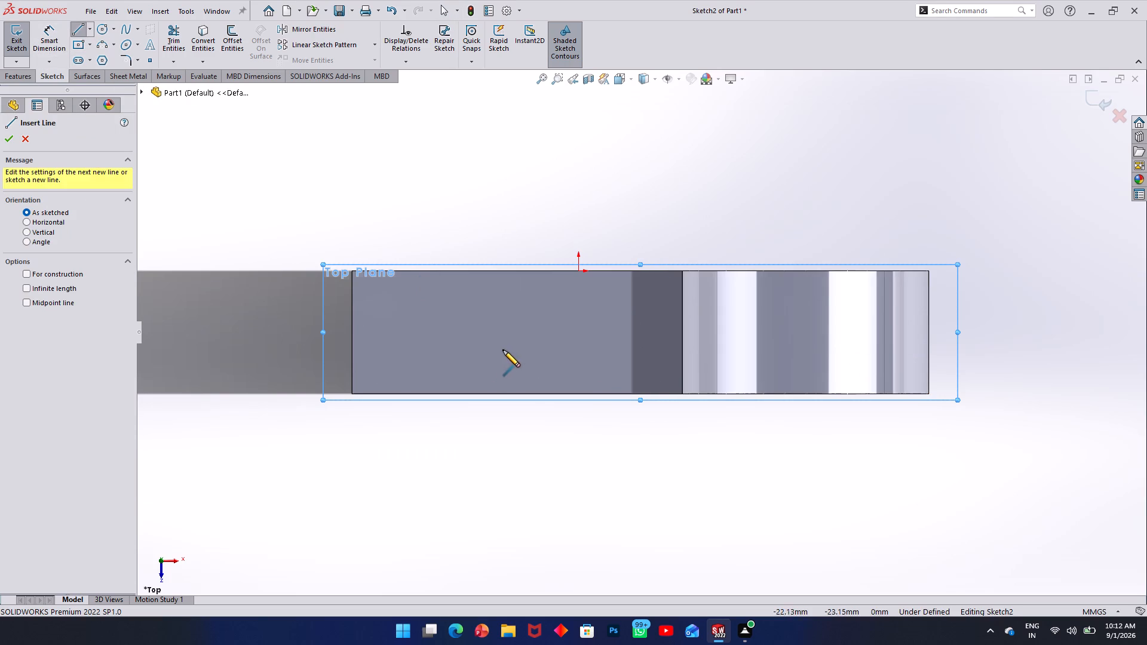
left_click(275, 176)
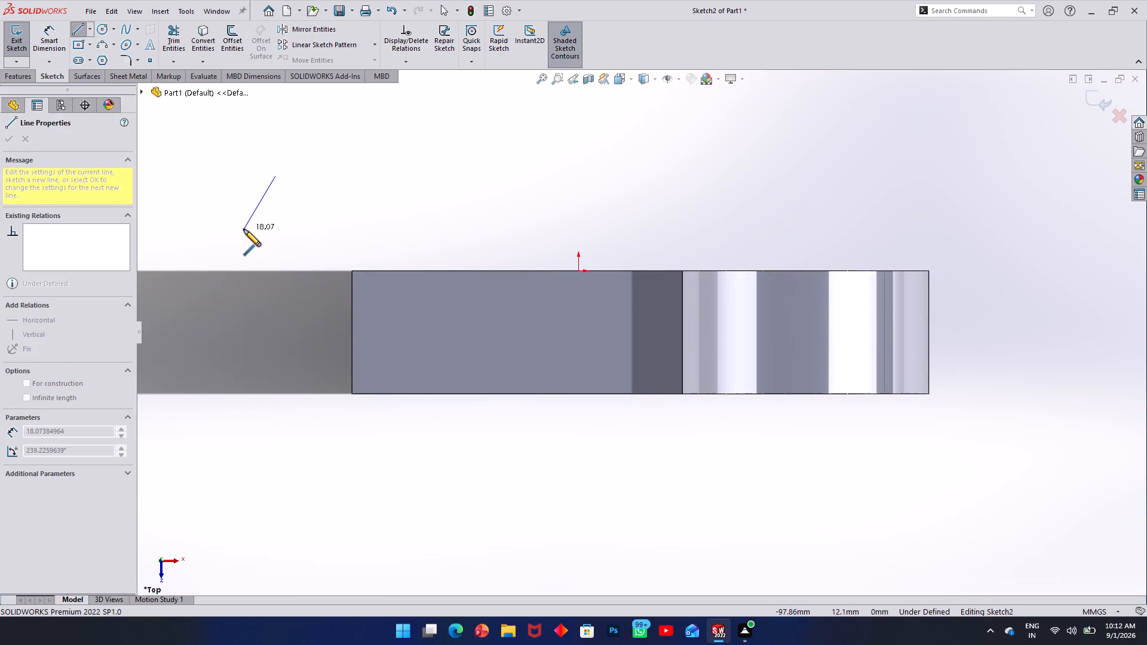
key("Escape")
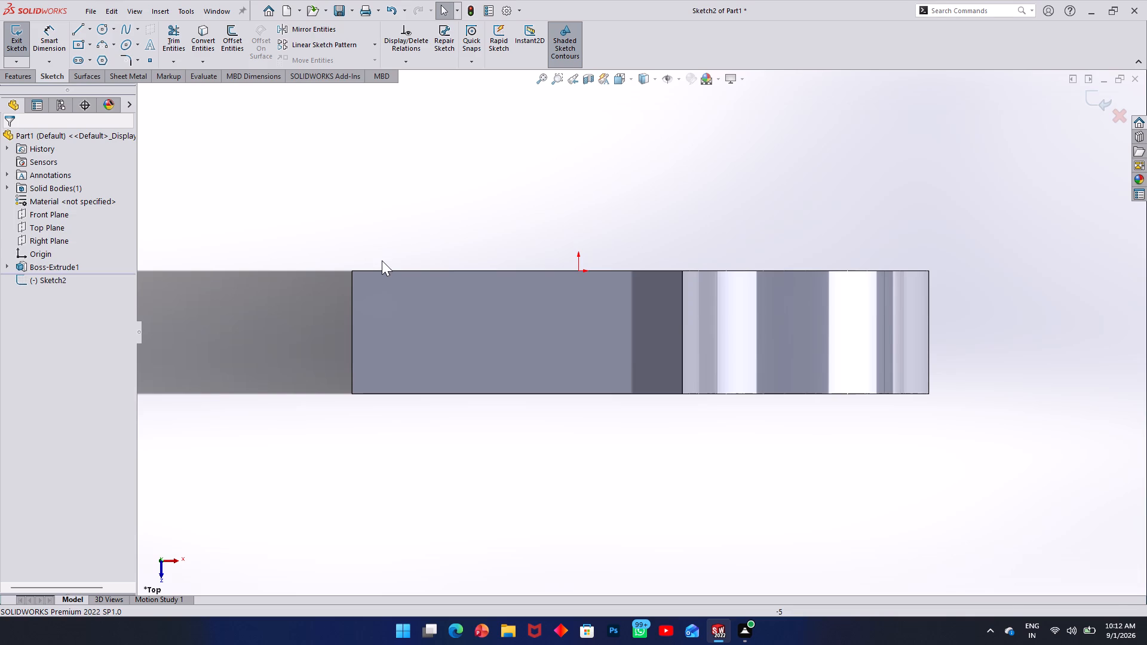
Sketch a horizontal line about 39 mm long from the body's lower-left corner along its lower edge.
left_click(81, 30)
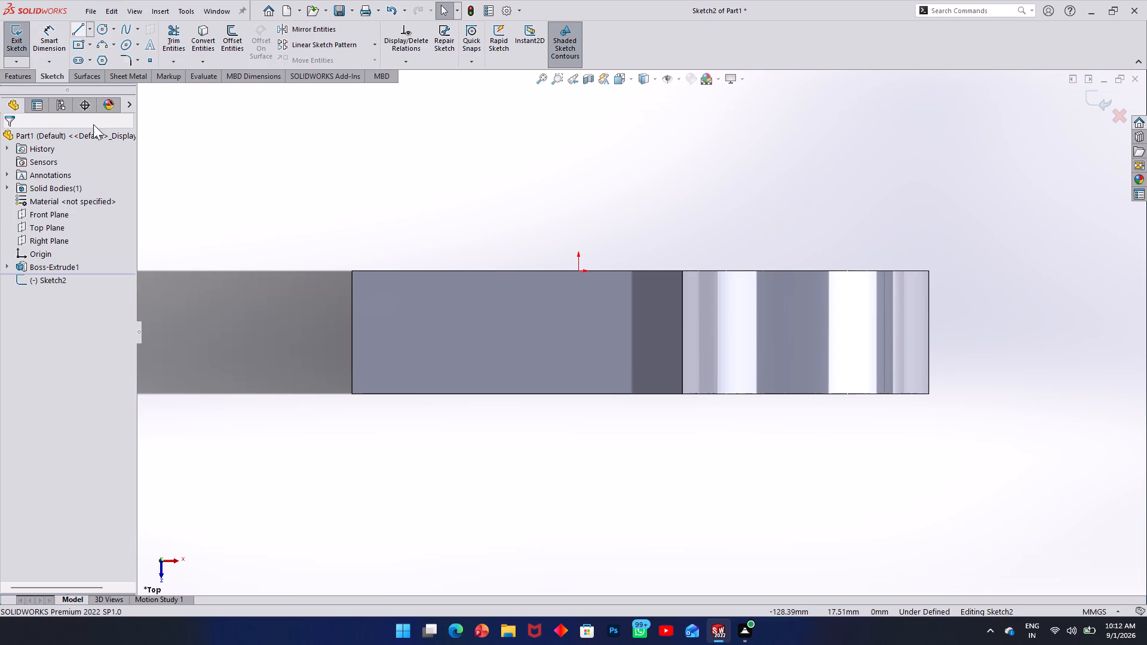
left_click(352, 394)
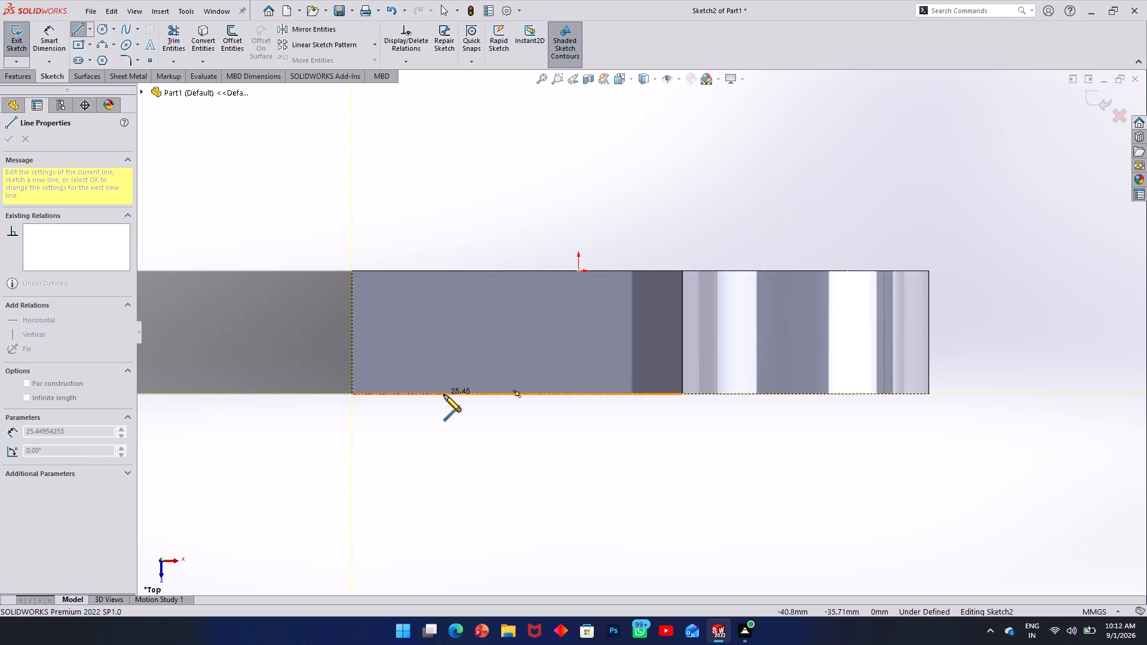
left_click(486, 395)
key("Escape")
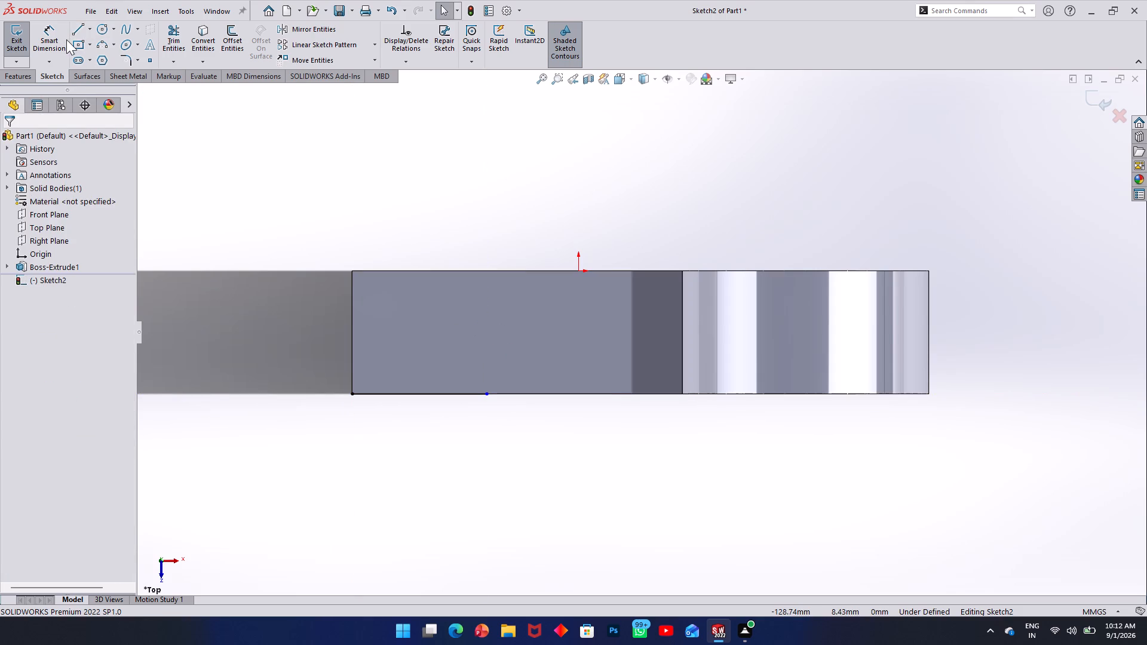
Dimension the horizontal line's length at 57.5 mm.
left_click(61, 39)
left_click(434, 391)
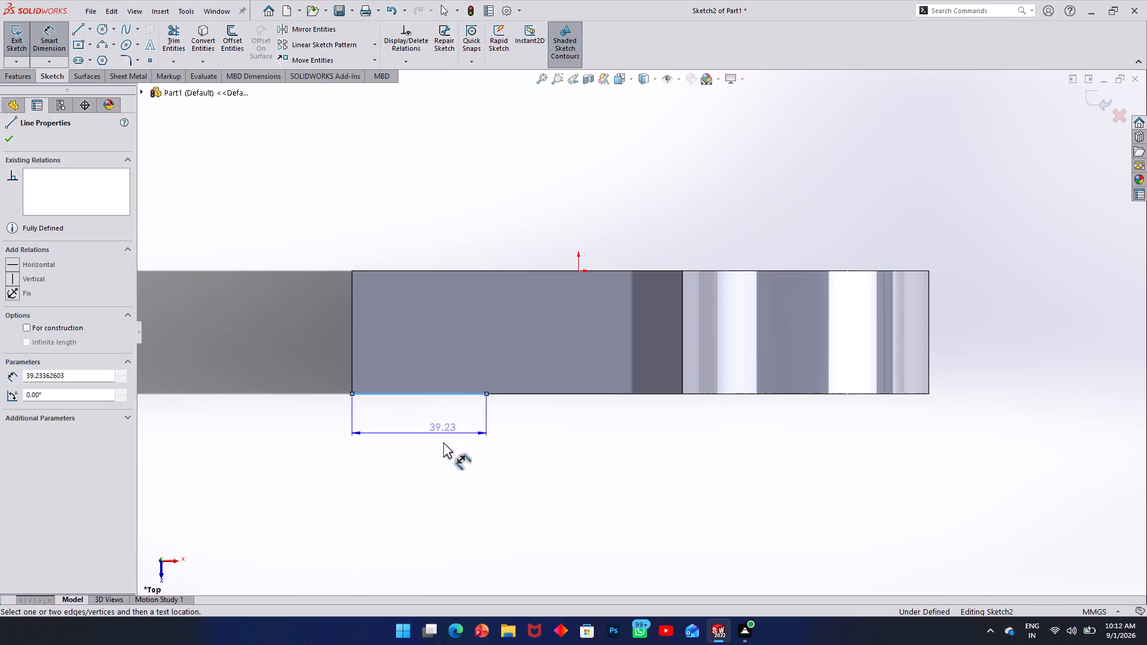
left_click(437, 453)
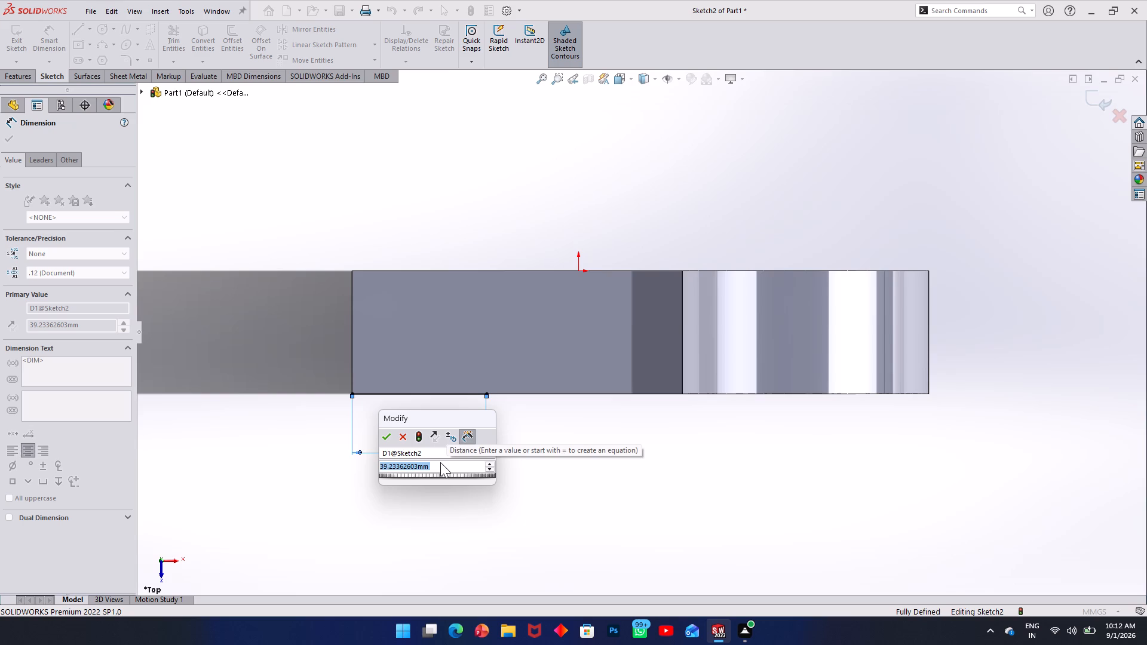
type("57.5")
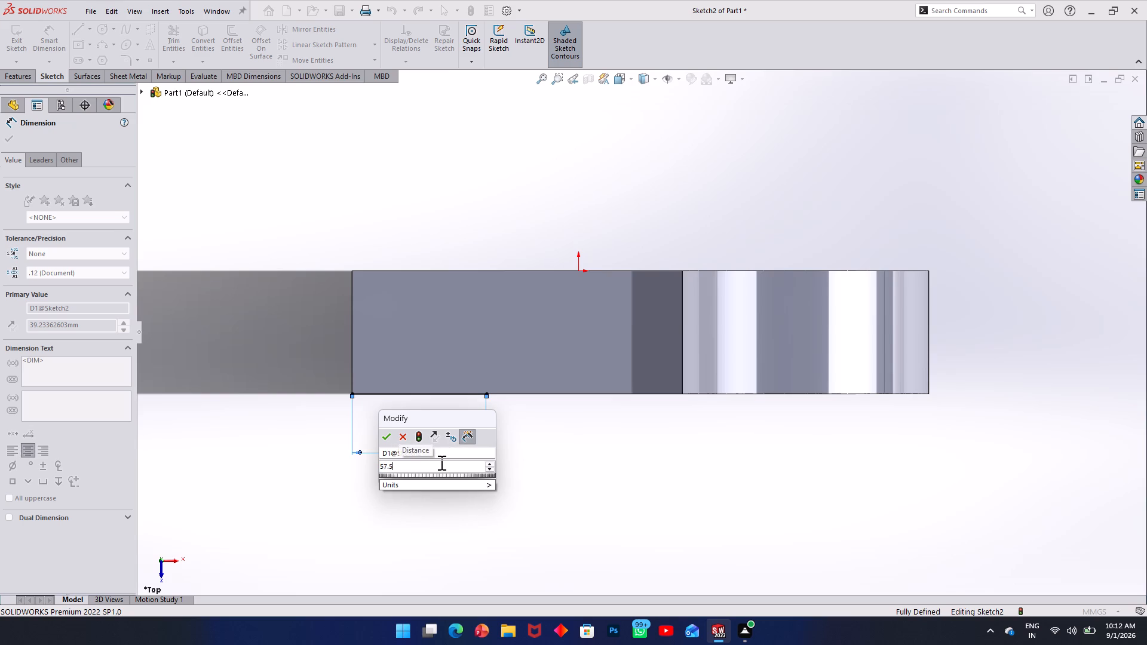
key("Return")
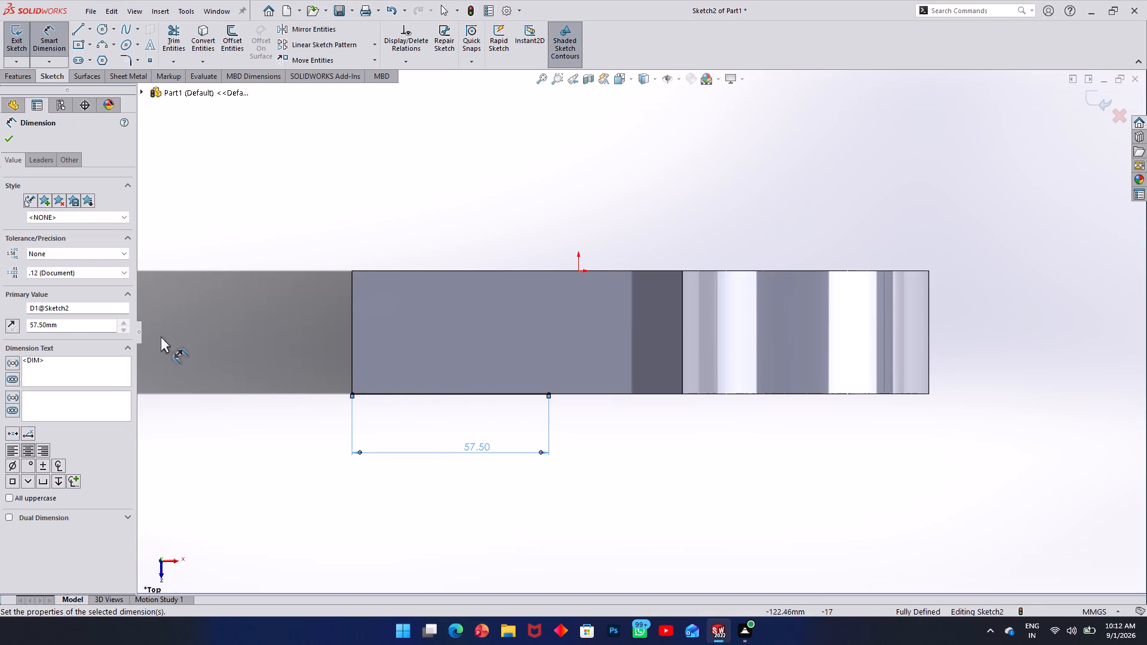
left_click(164, 343)
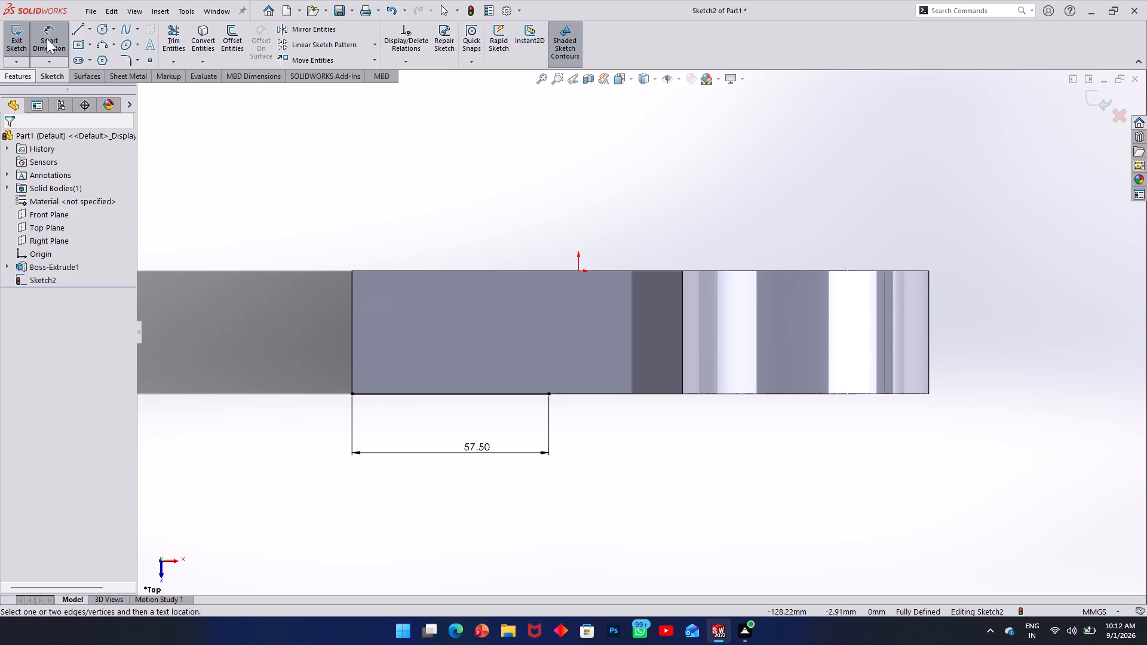
Start the Line tool, and work out 42 − 36 in Calculator before returning to the sketch.
left_click(75, 29)
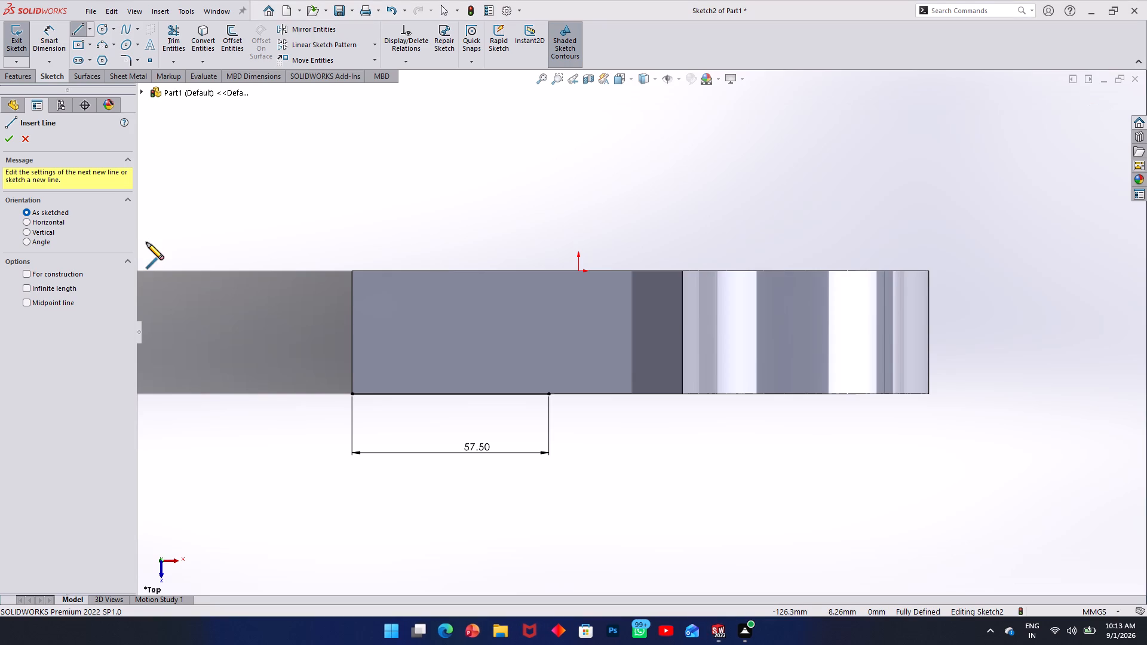
type("42")
key("BackSpace")
key("BackSpace")
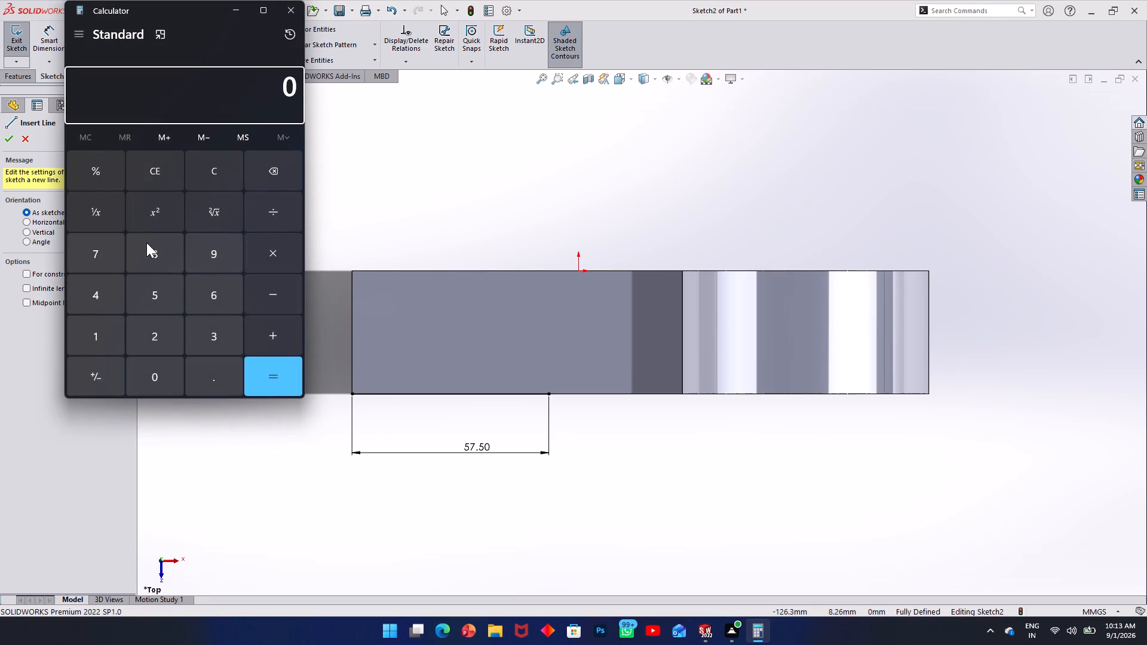
type("42-")
key("3")
key("6")
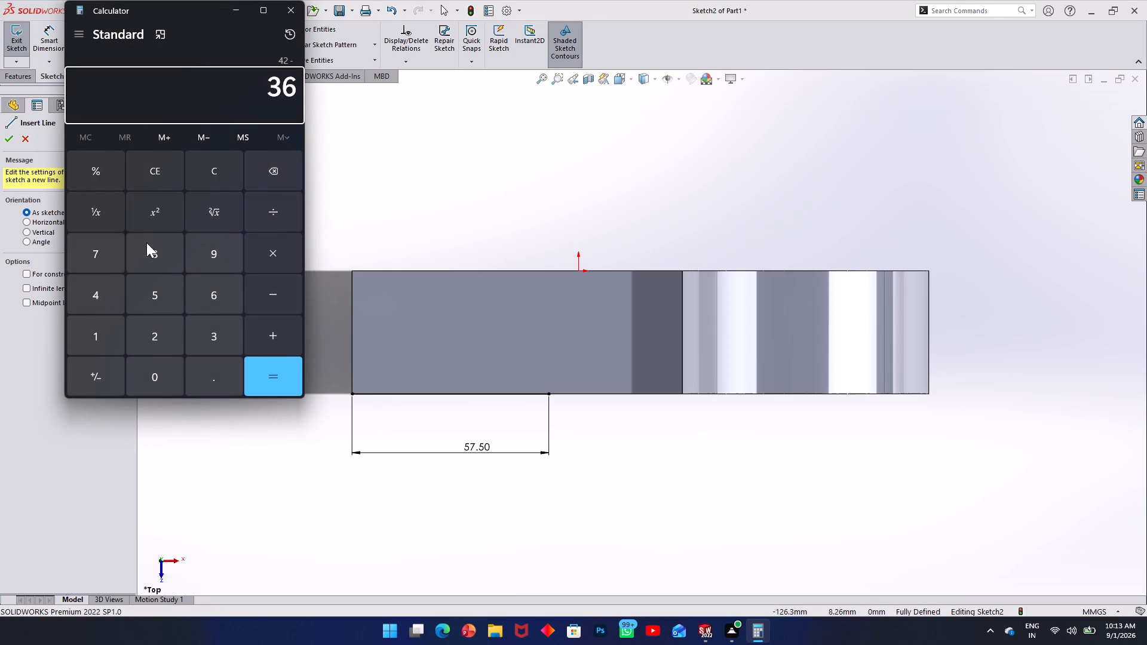
key("Return")
key("BackSpace")
left_click(292, 7)
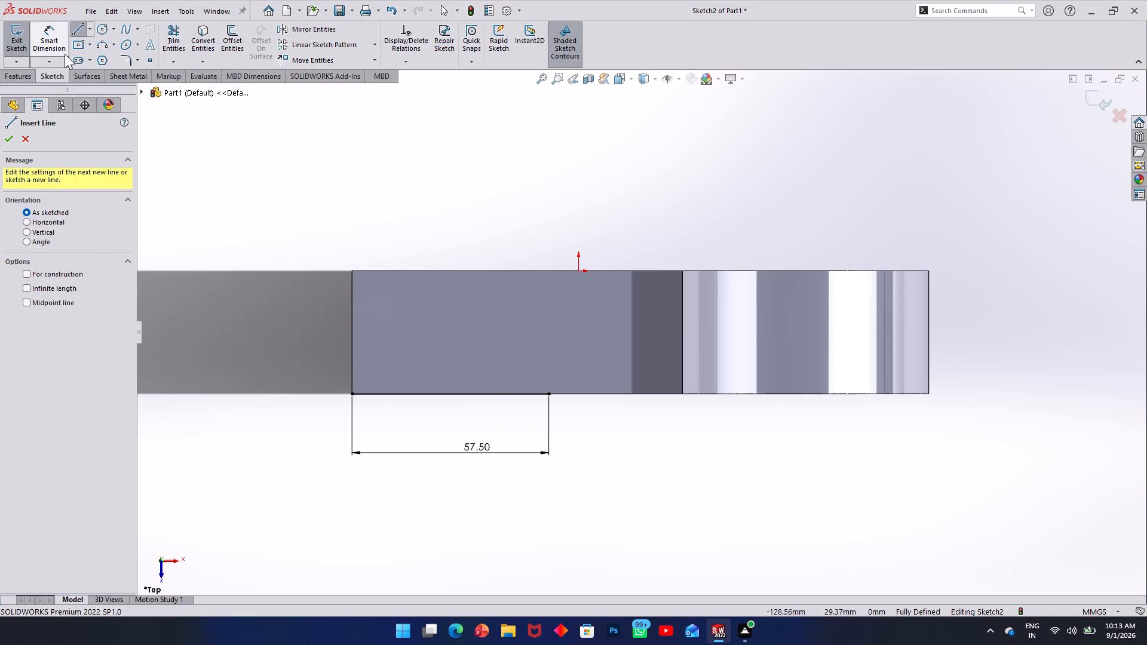
Sketch a vertical line about 5 mm up from the 57.5 mm line's end and a horizontal line about 111 mm long to the body's right edge.
left_click(551, 394)
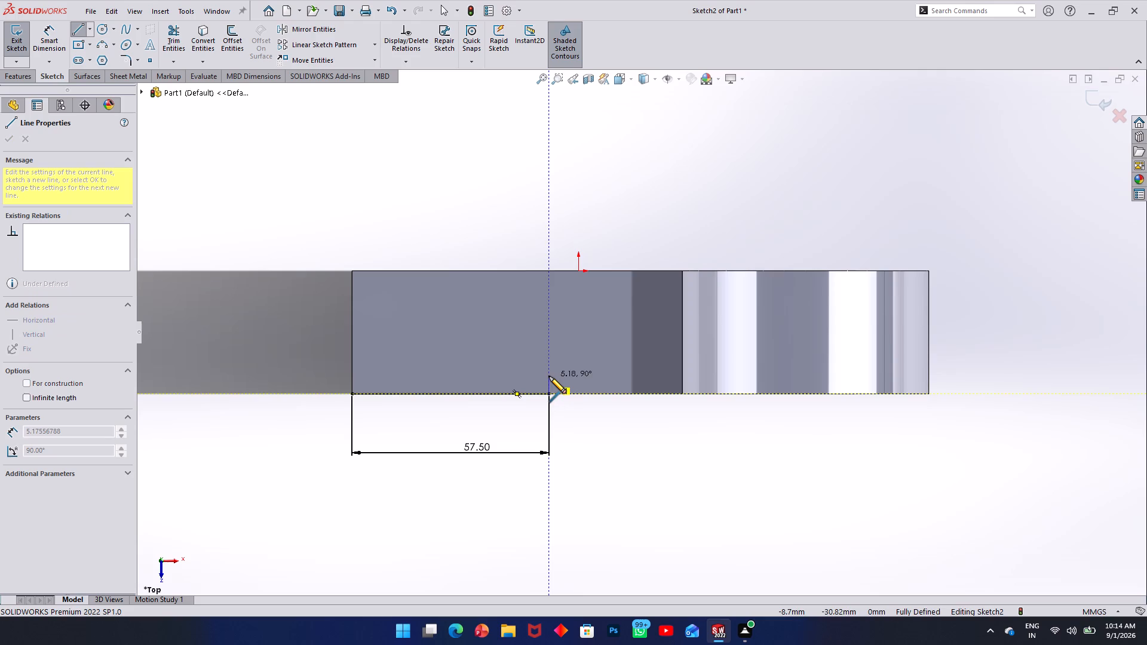
left_click(549, 376)
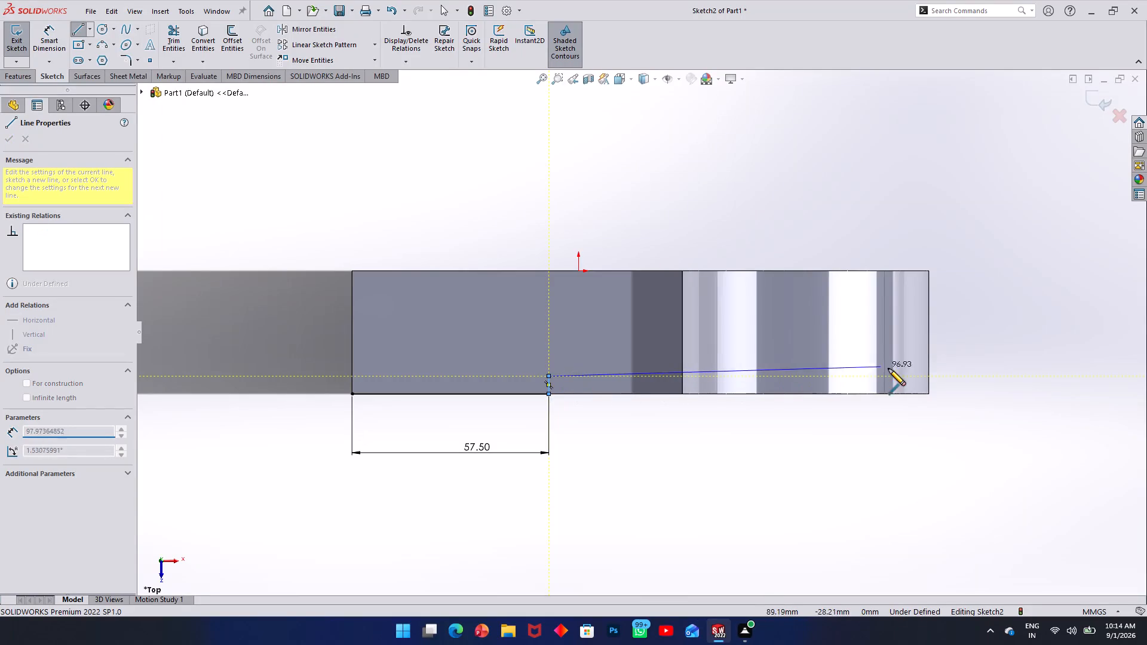
left_click(930, 376)
key("Escape")
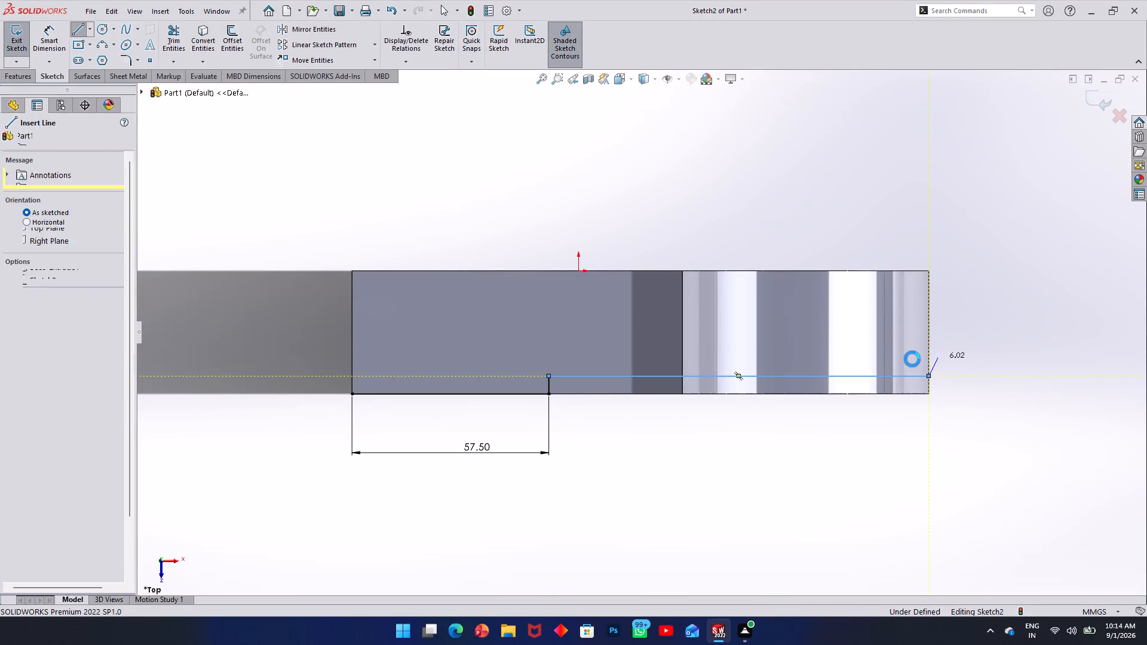
Dimension the short vertical line's length at 6 mm.
left_click(48, 39)
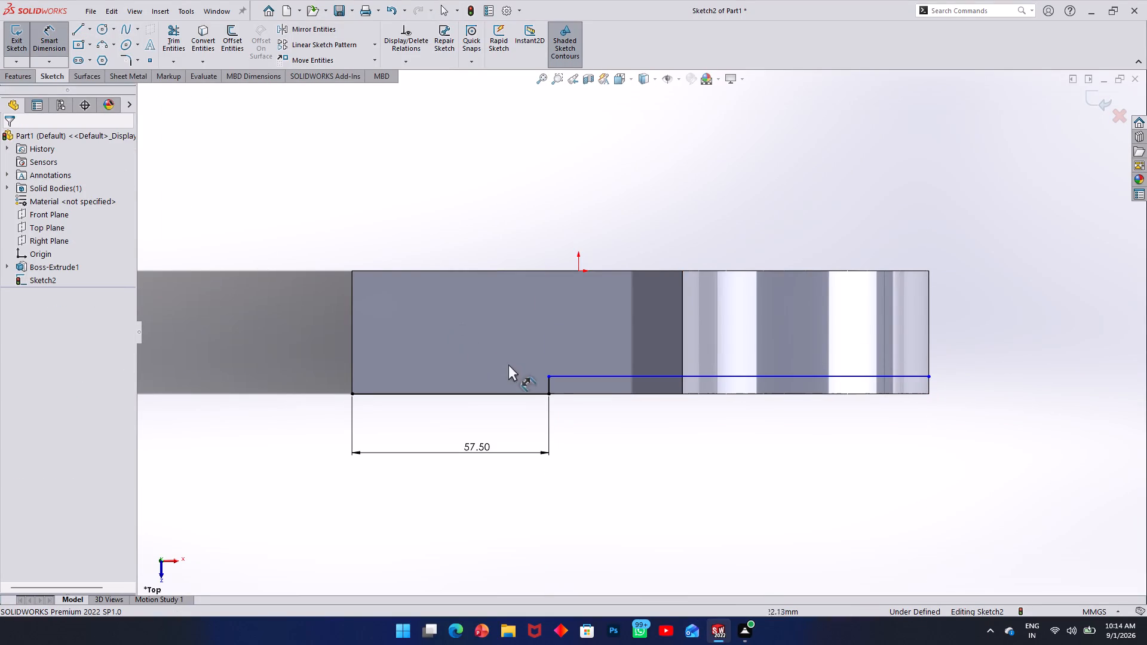
left_click_drag(547, 385, 539, 379)
left_click(259, 376)
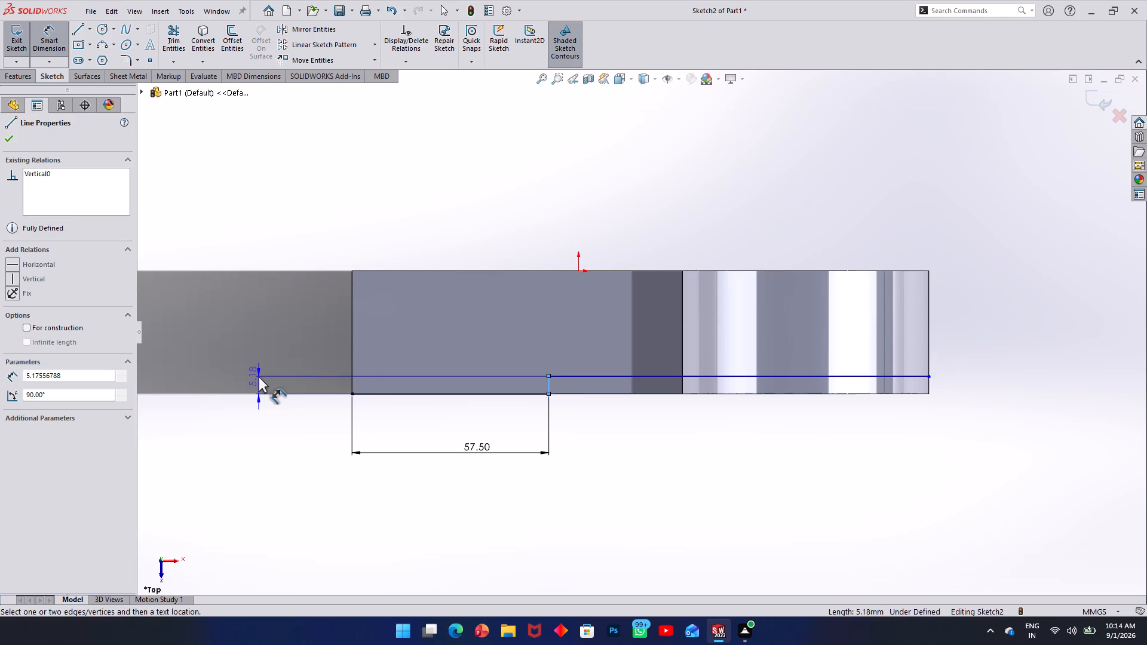
key("6")
key("Return")
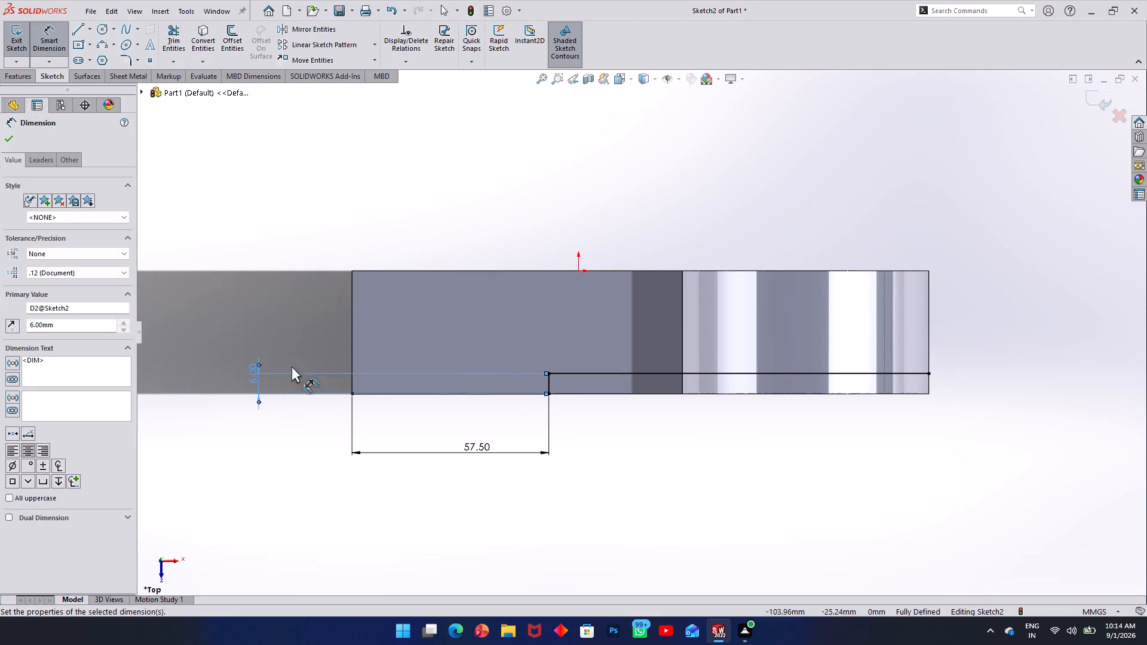
key("Escape")
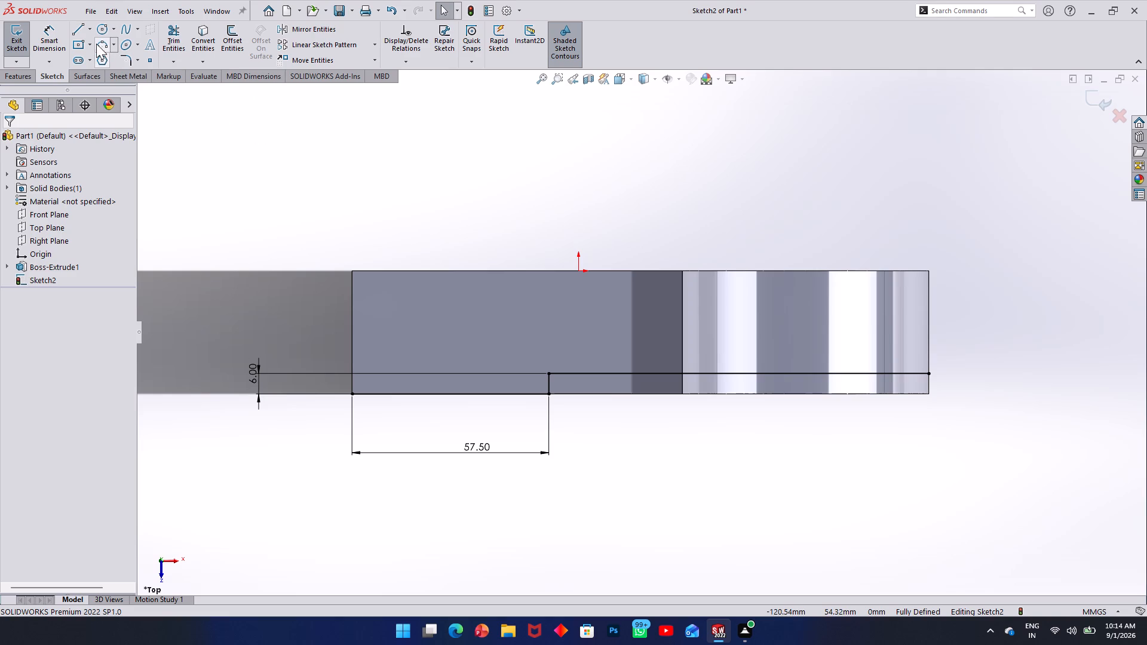
Convert the body's two lower edges and its right vertical edge into sketch entities.
left_click(200, 32)
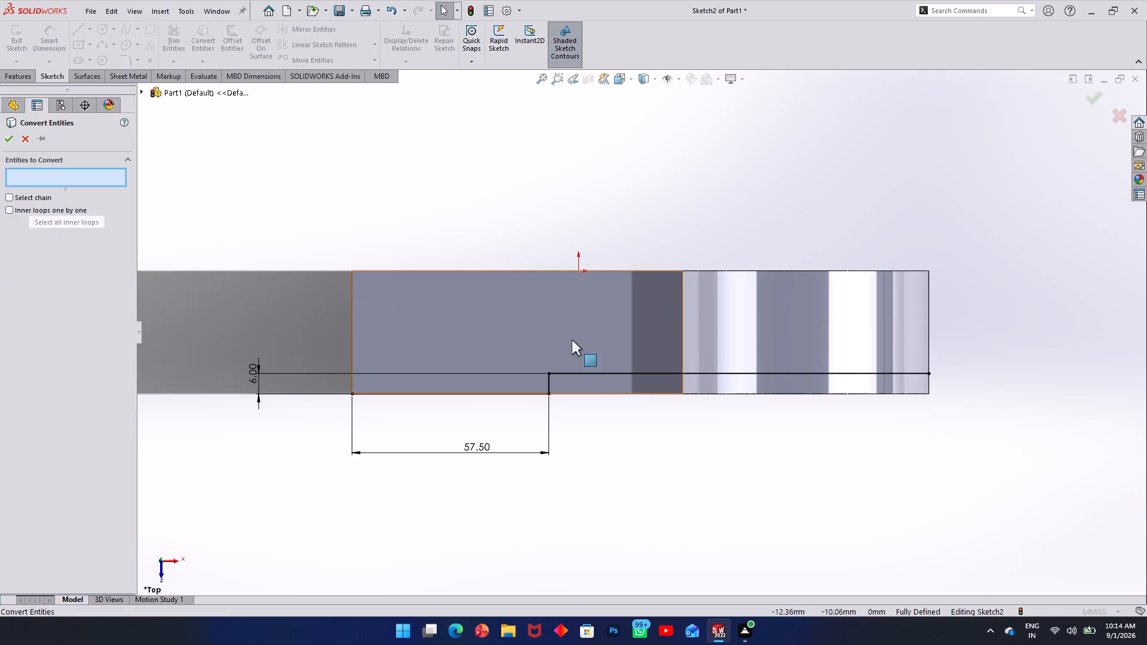
left_click(598, 394)
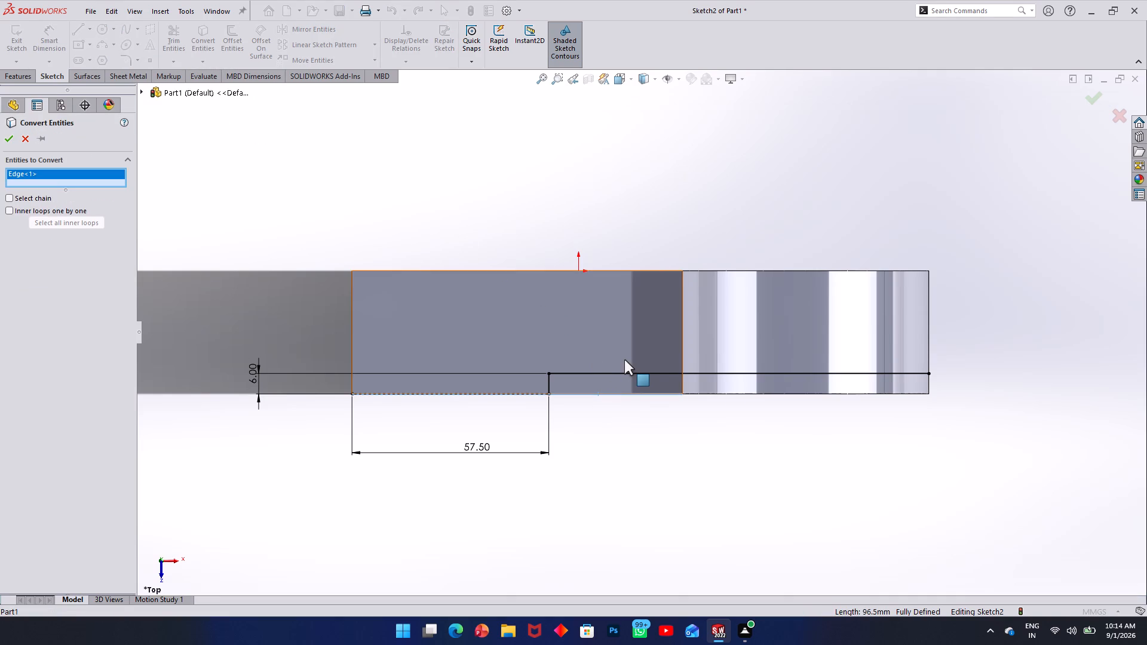
left_click(686, 396)
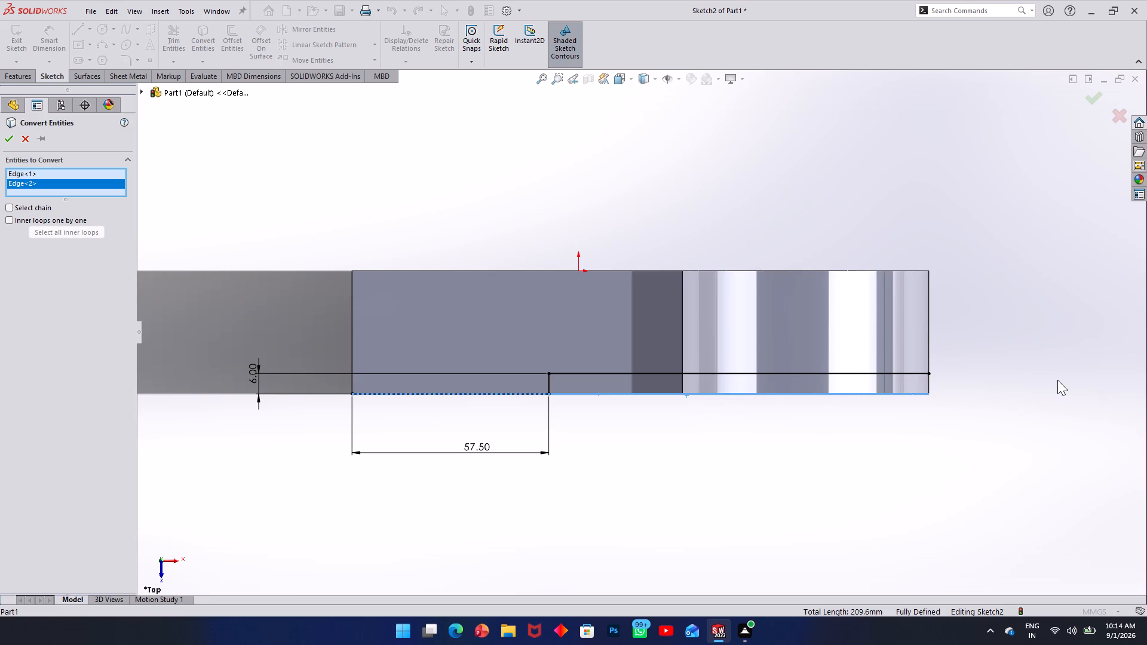
left_click(930, 388)
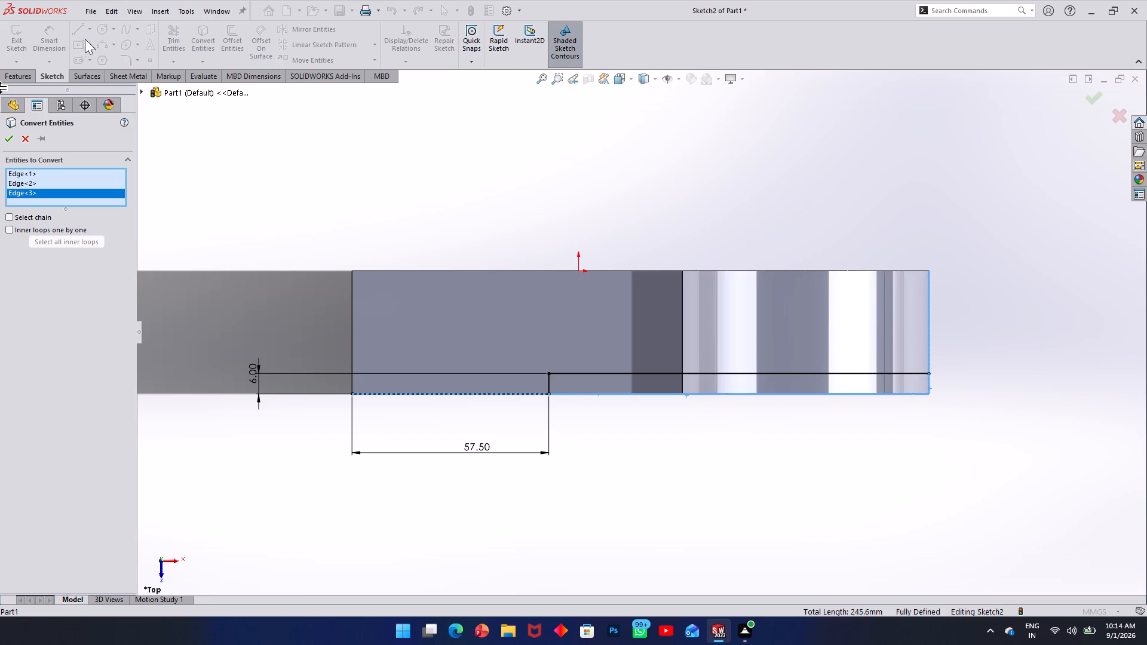
left_click(5, 134)
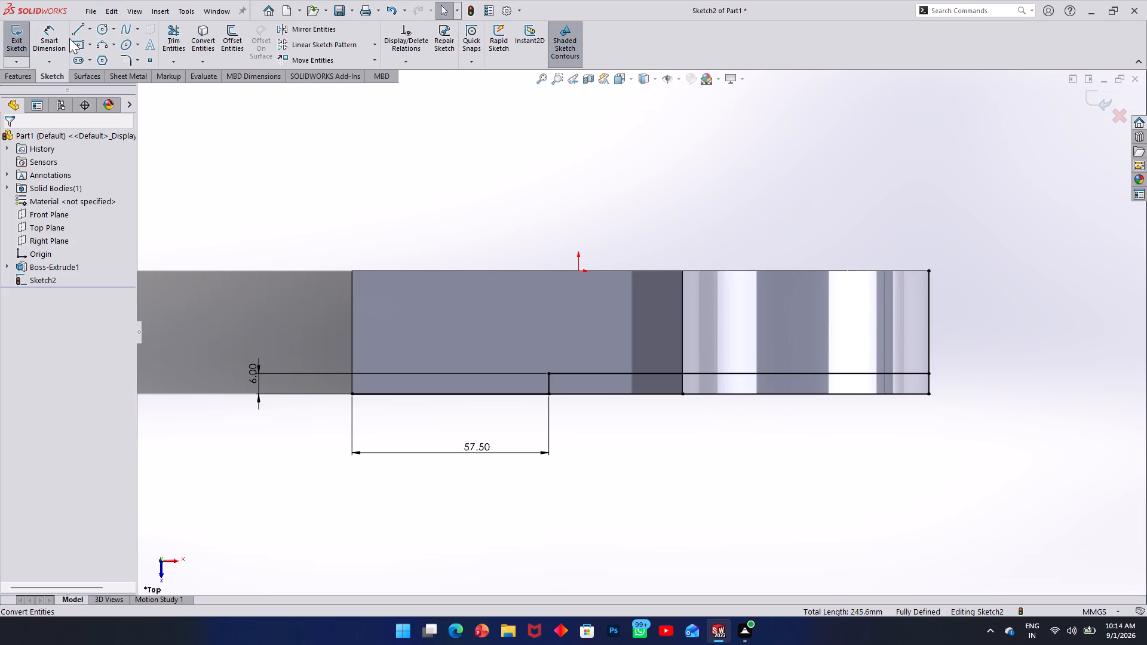
Trim the converted right edge above the long horizontal line and the lower-edge segments along the 57.5 mm stretch, and exit the sketch.
left_click(174, 42)
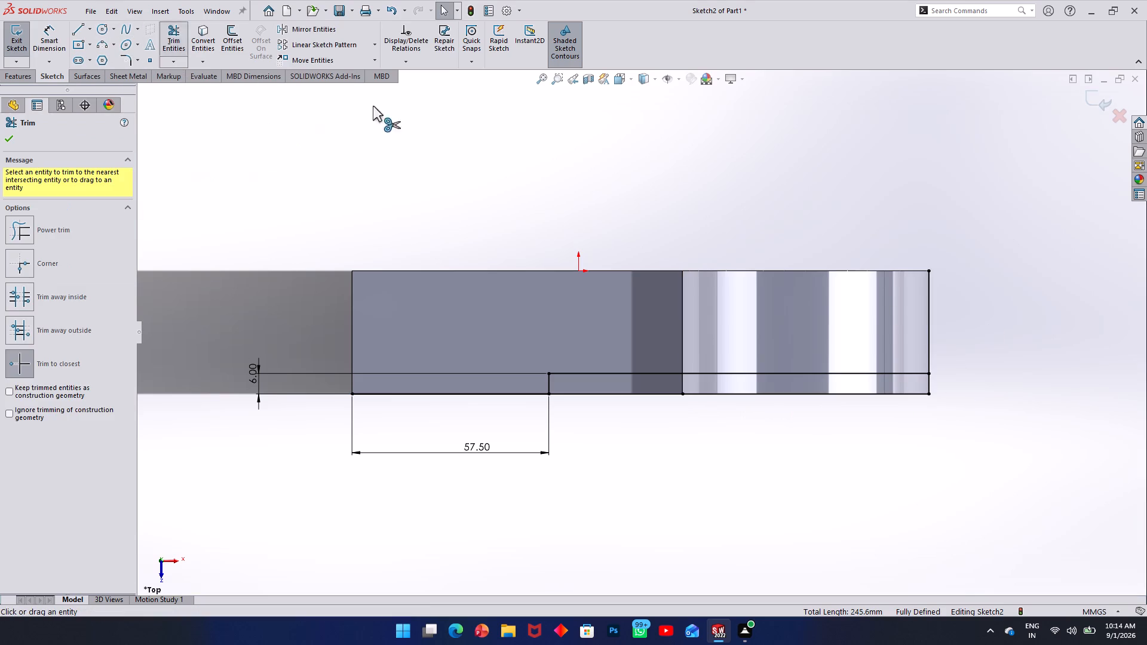
left_click(930, 318)
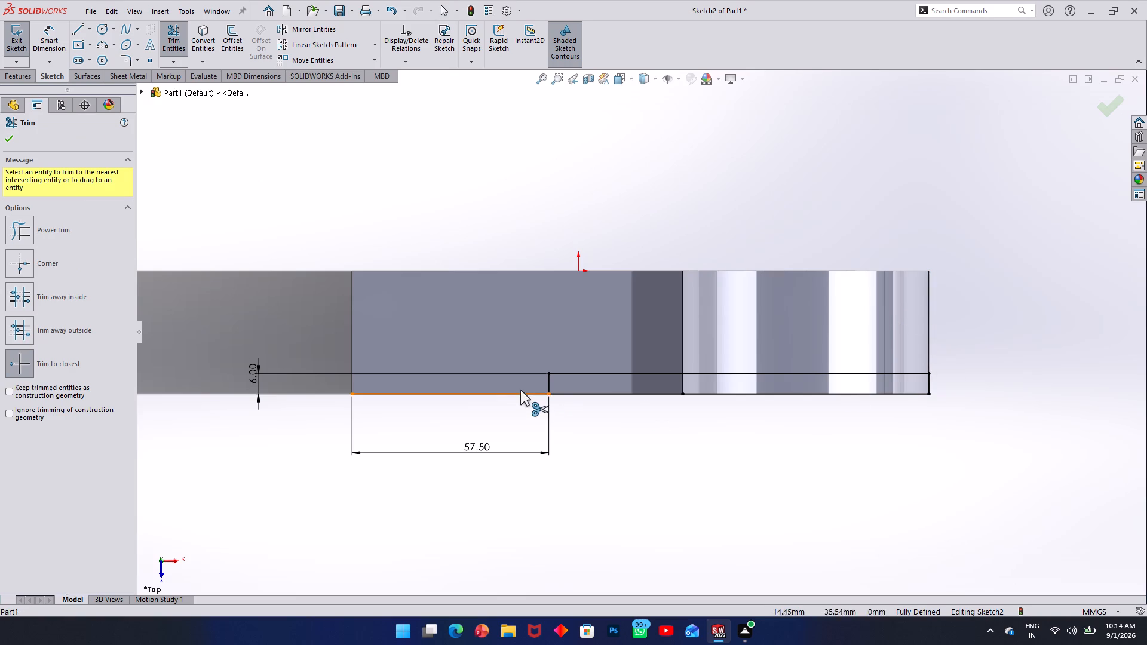
left_click(505, 395)
left_click(505, 395)
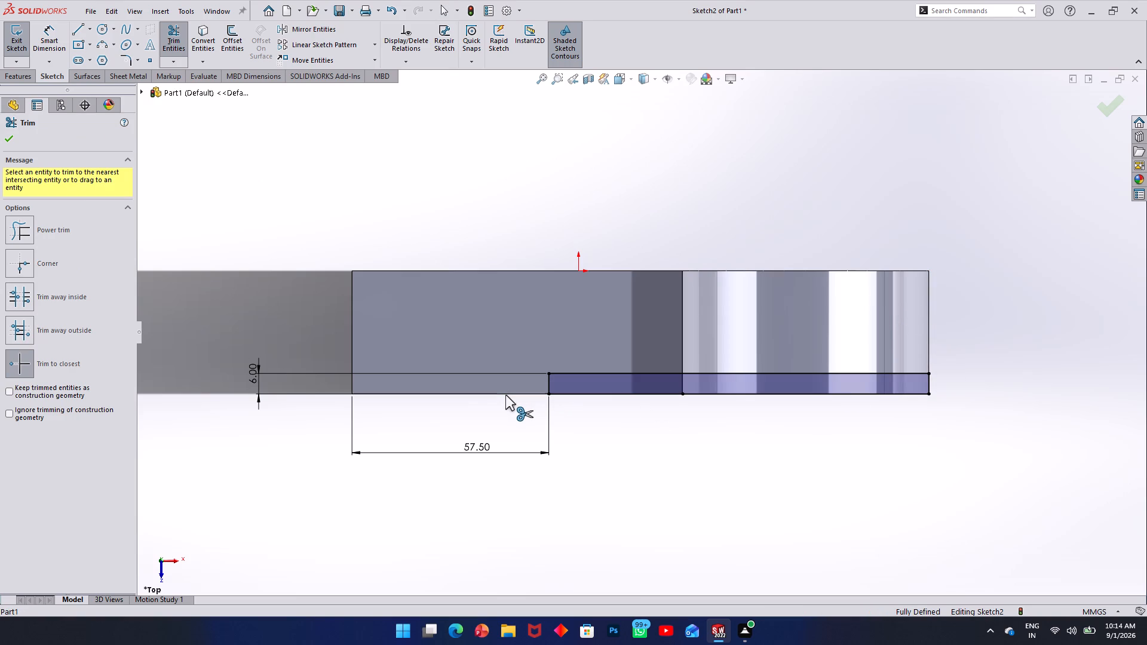
left_click(14, 36)
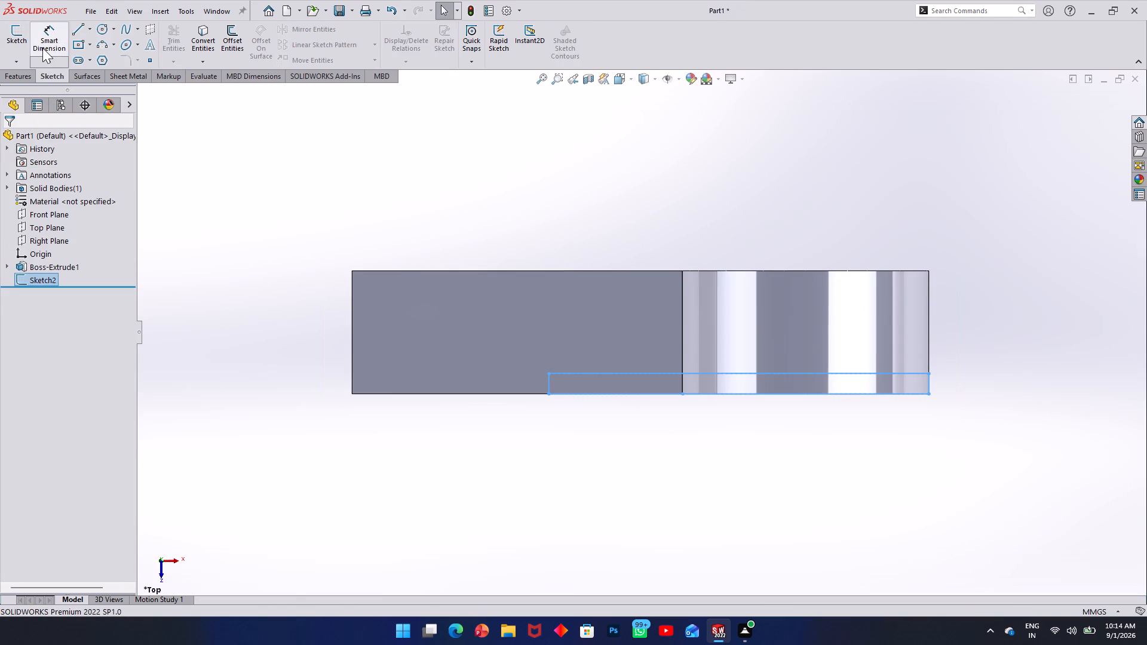
Create an extruded cut from the thin rectangular profile, using the Mid Plane end condition with a depth of 236 mm.
left_click(22, 76)
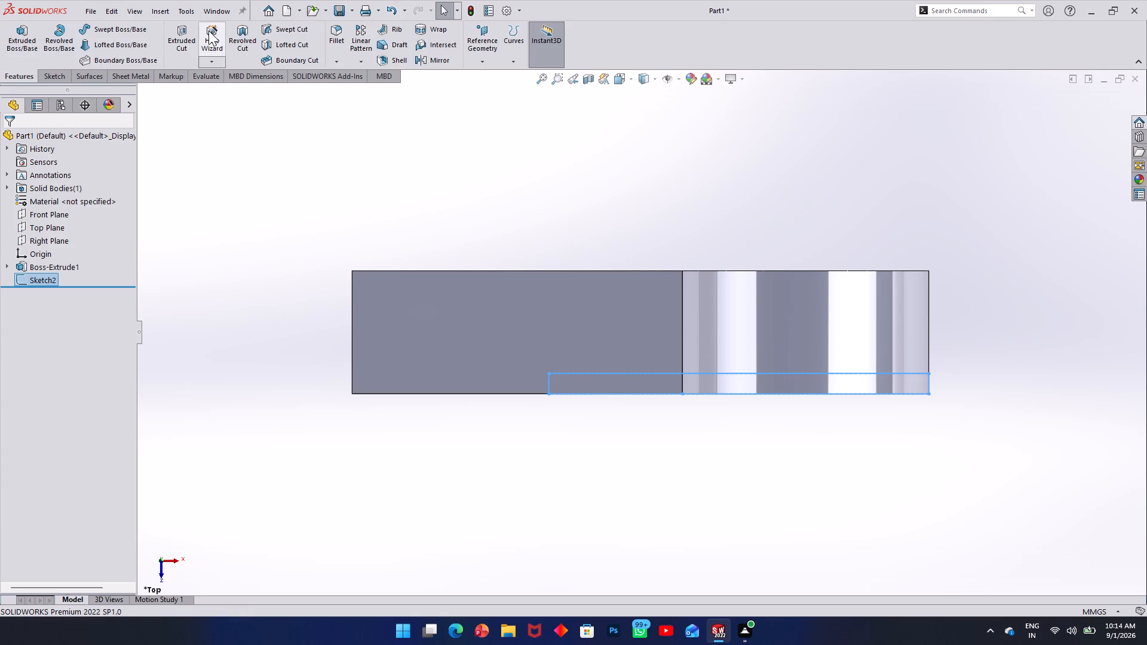
left_click(176, 32)
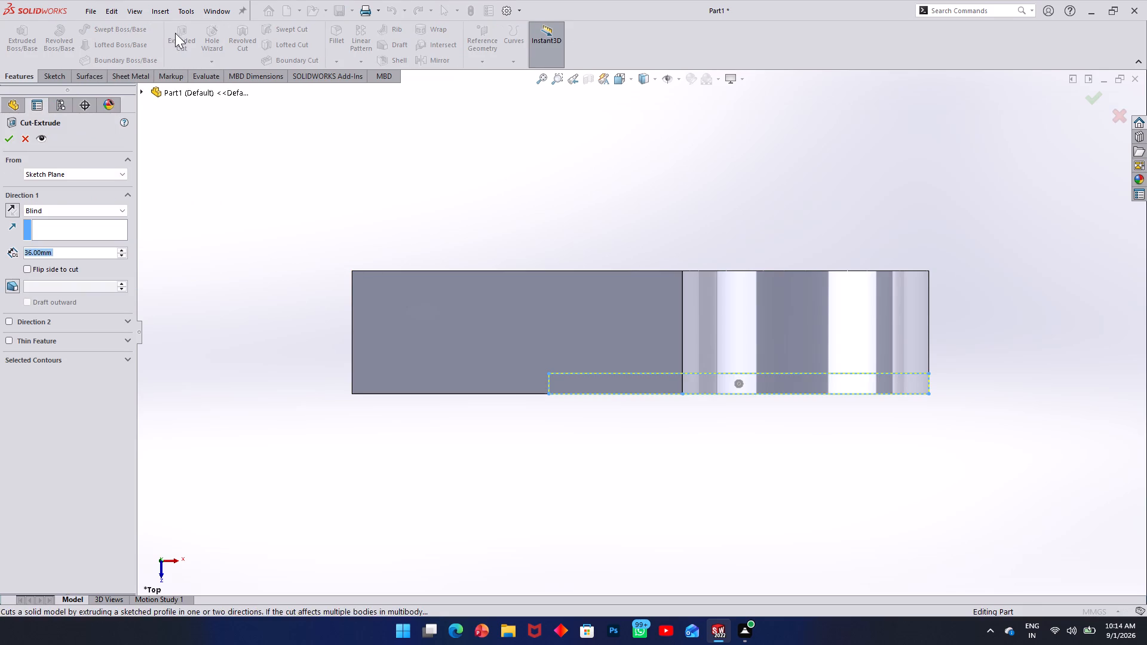
middle_click_drag(388, 196, 410, 283)
scroll(399, 257, "down", 1)
scroll(410, 283, "up", 1)
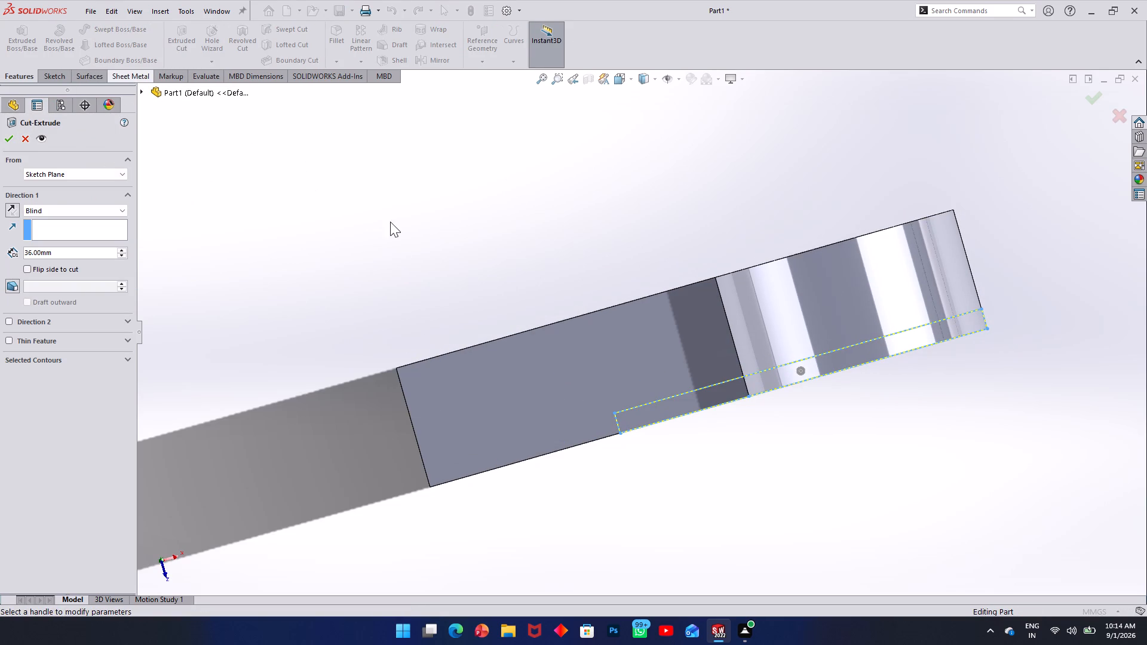
middle_click_drag(482, 153, 520, 156)
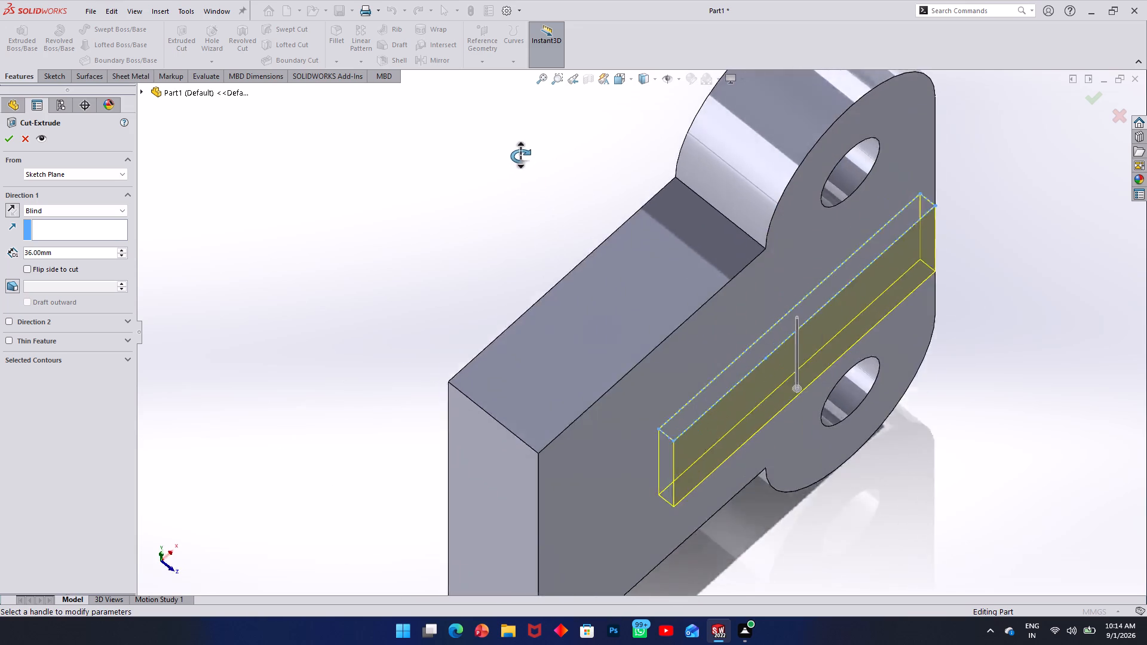
middle_click_drag(520, 156, 420, 97)
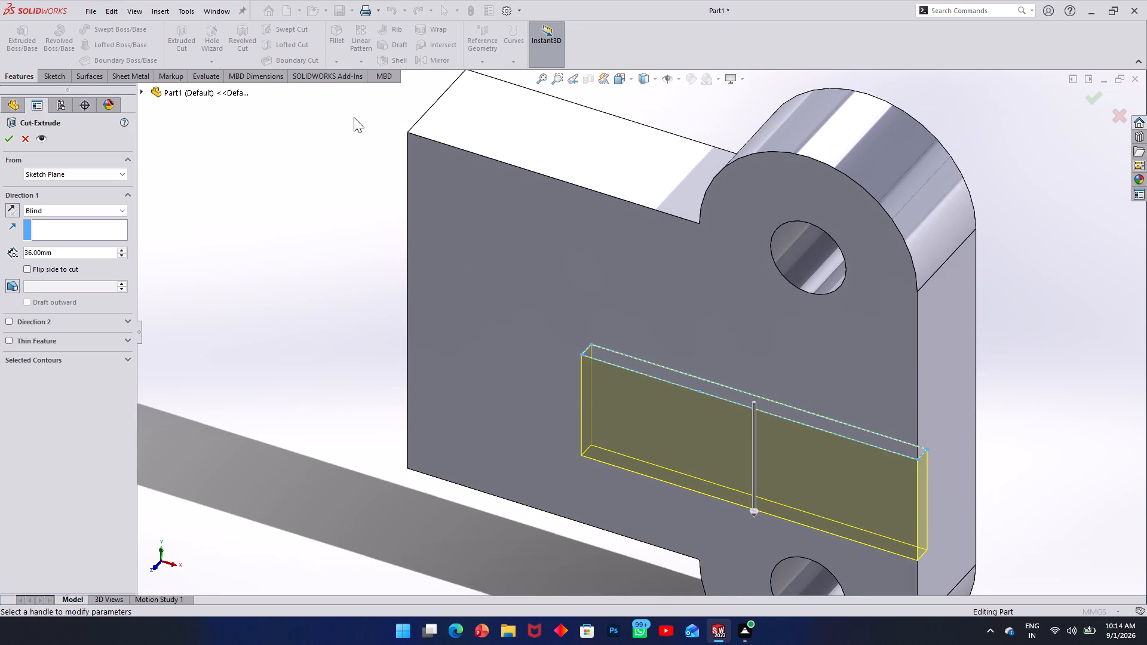
left_click(69, 206)
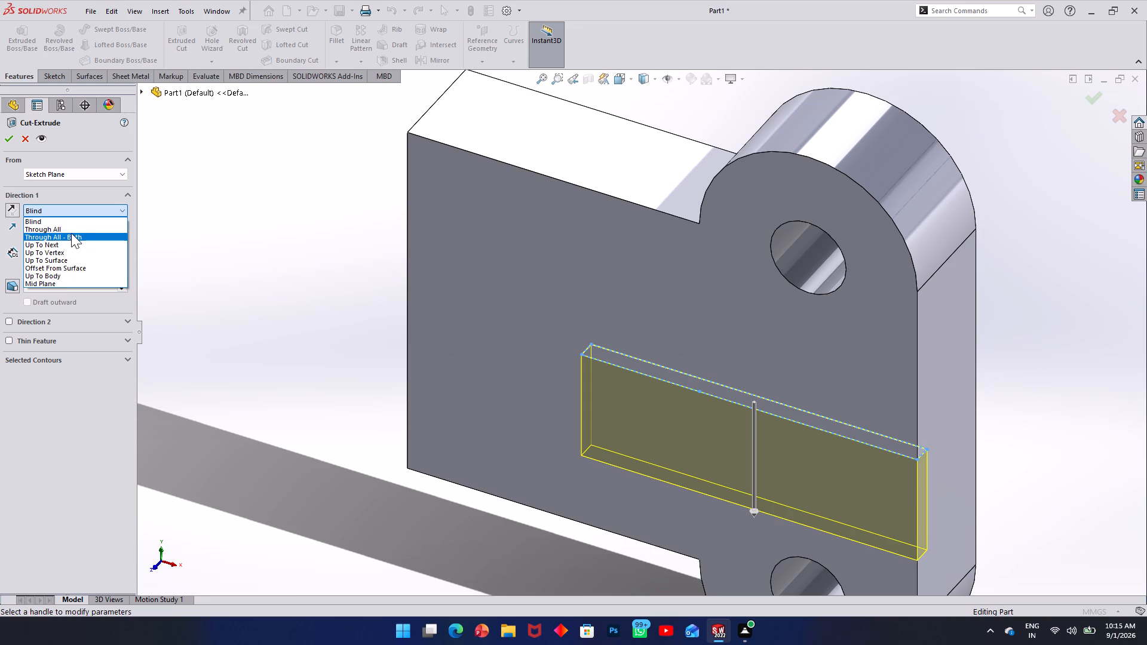
left_click(61, 282)
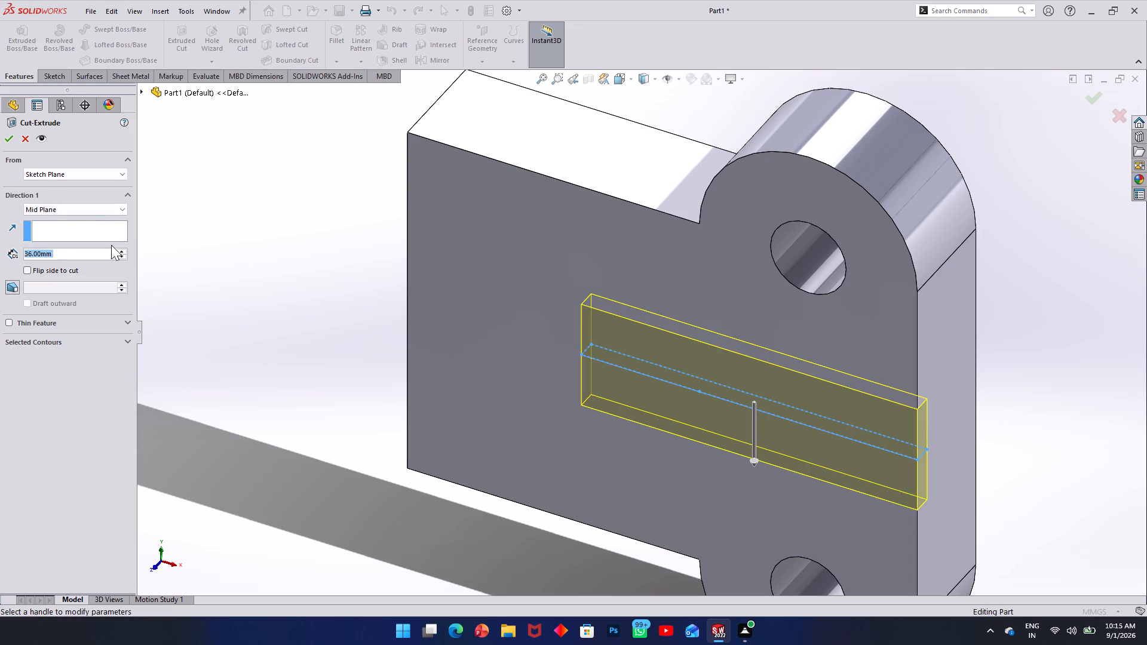
left_click(127, 254)
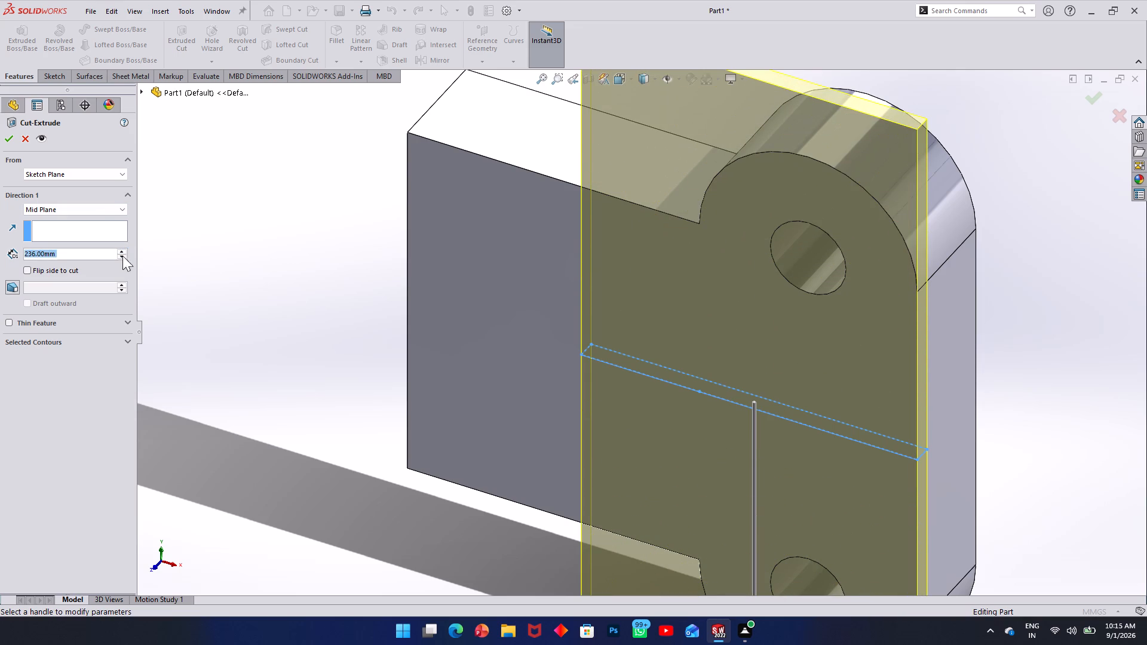
left_click(9, 140)
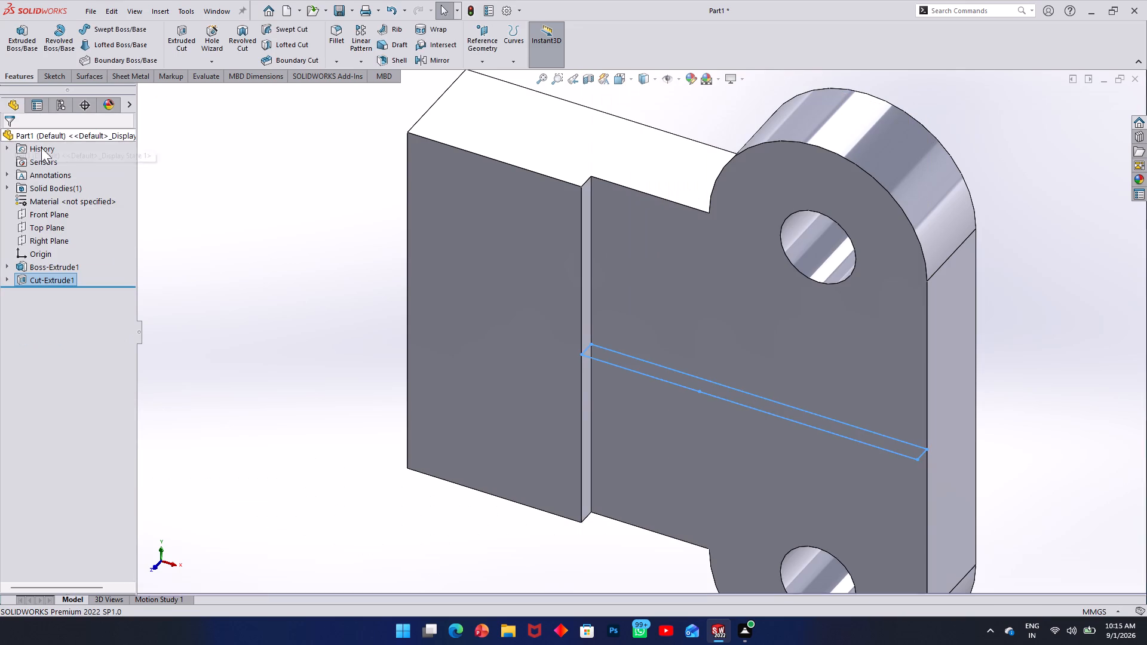
Open a new sketch on the body's flat back face, opposite the stepped cut.
left_click(261, 232)
middle_click_drag(533, 187, 522, 386)
scroll(554, 217, "up", 3)
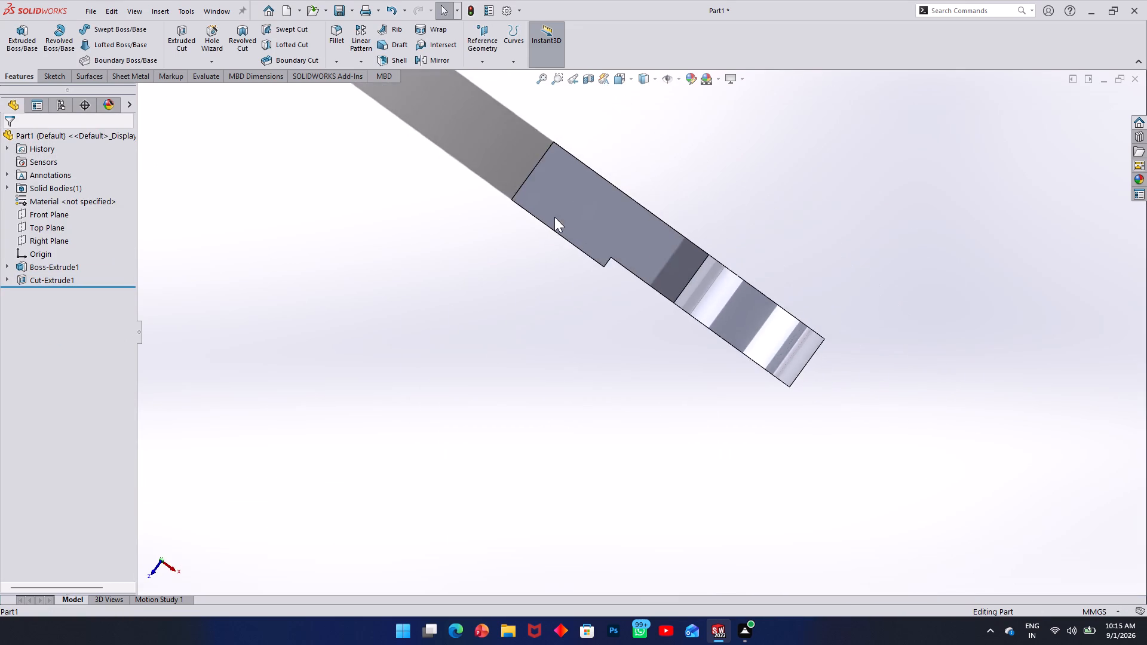
scroll(554, 217, "up", 2)
middle_click_drag(557, 211, 509, 186)
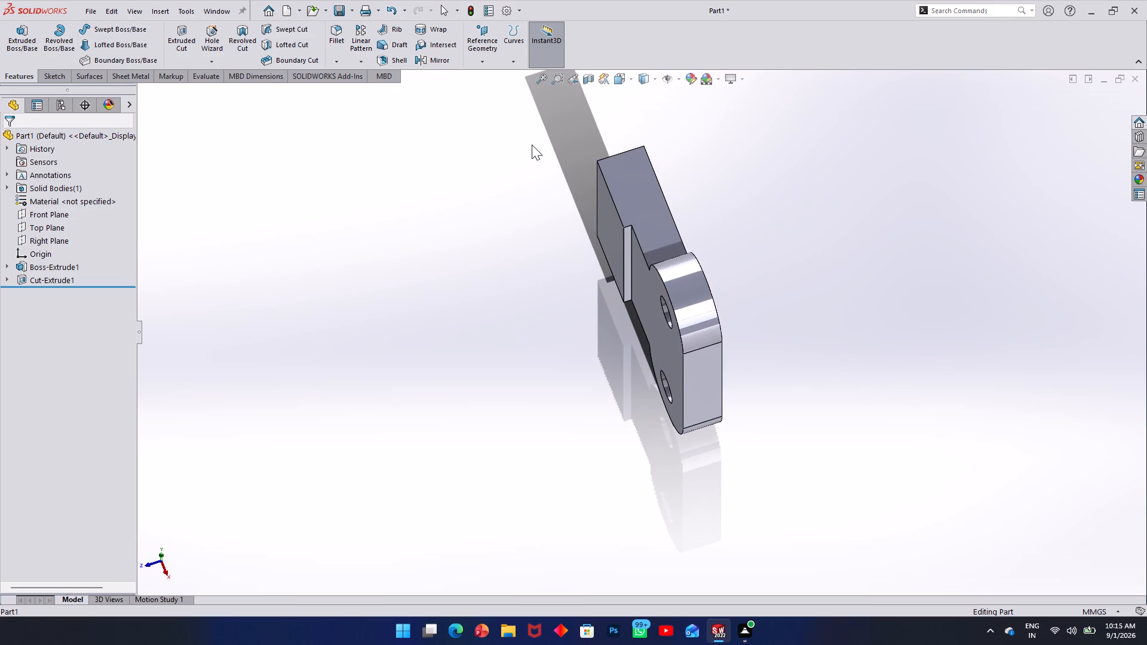
middle_click_drag(653, 157, 603, 170)
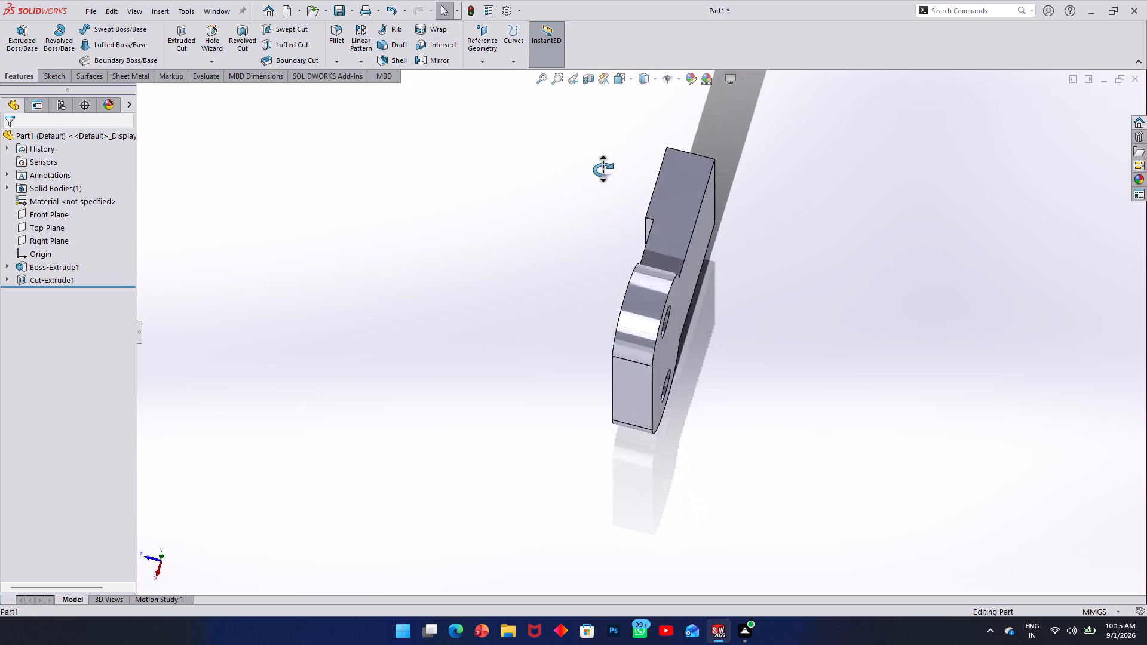
middle_click_drag(603, 170, 548, 57)
scroll(548, 56, "up", 1)
left_click(756, 253)
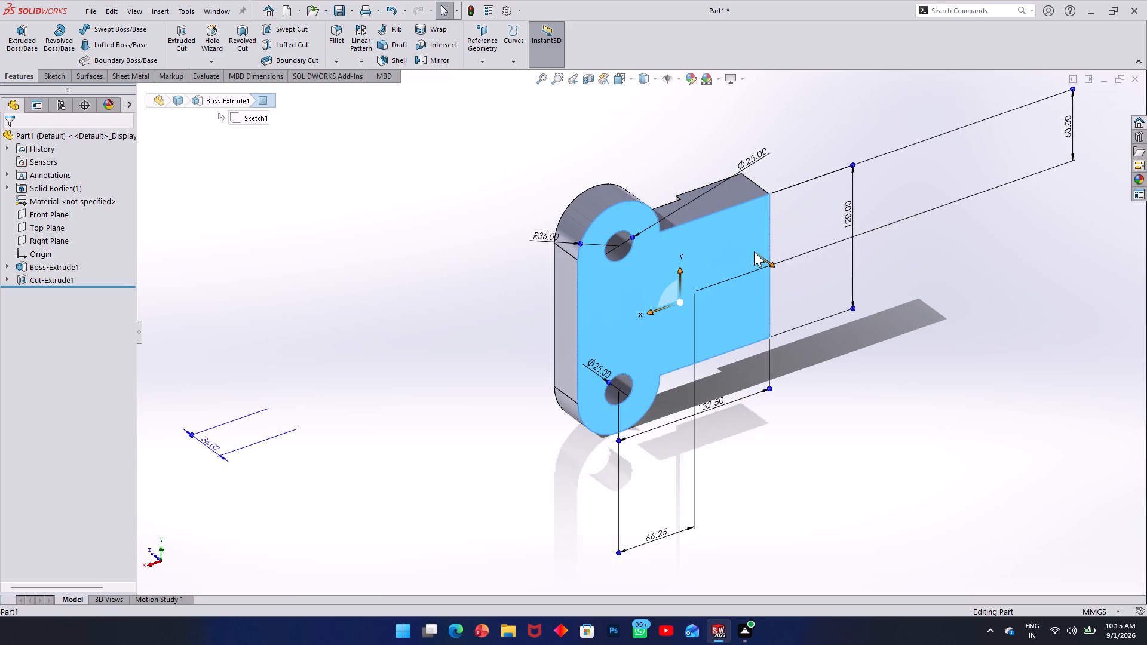
left_click(51, 72)
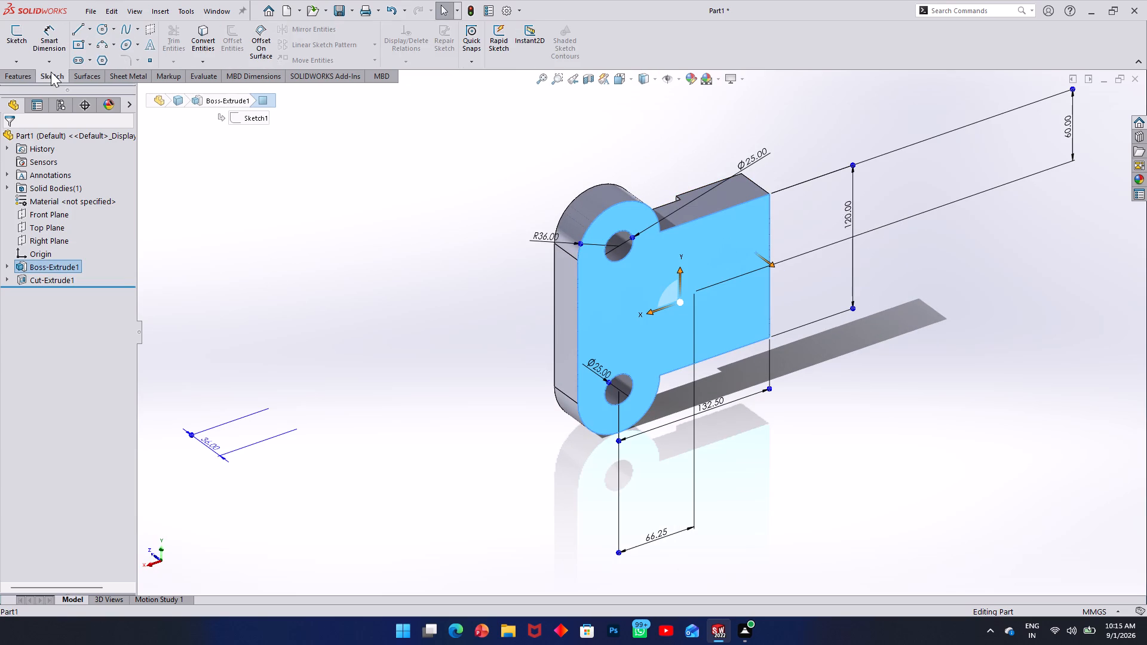
left_click(13, 50)
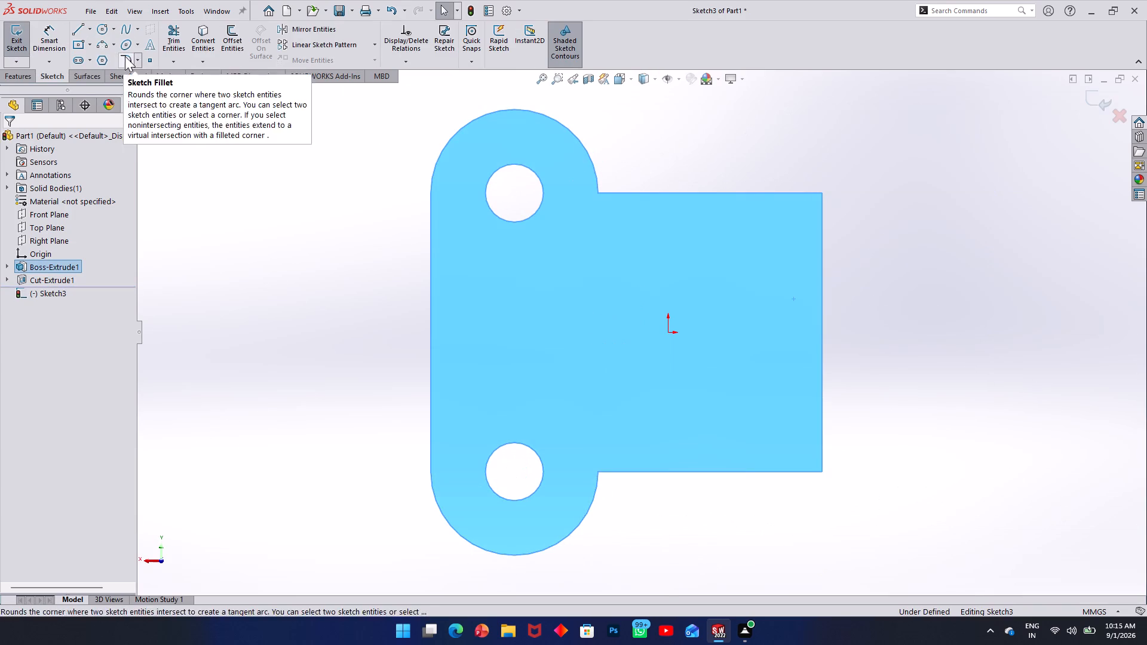
Sketch a corner rectangle about 19 mm wide and 120 mm high along the face's straight end opposite the holes.
left_click(87, 44)
left_click(87, 56)
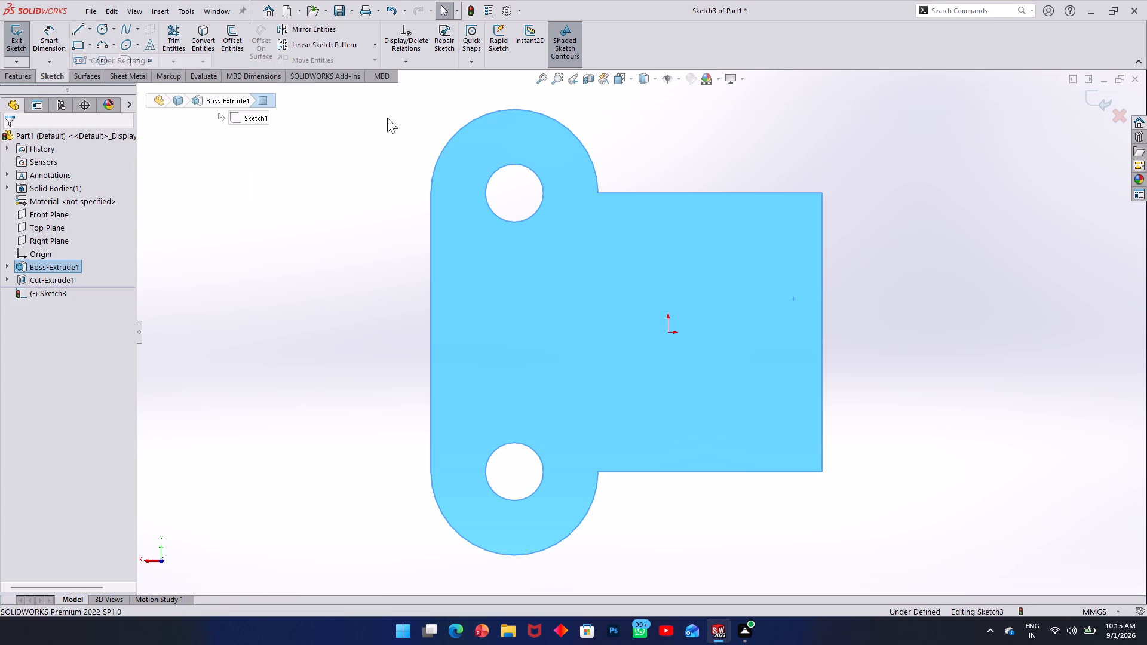
left_click(778, 194)
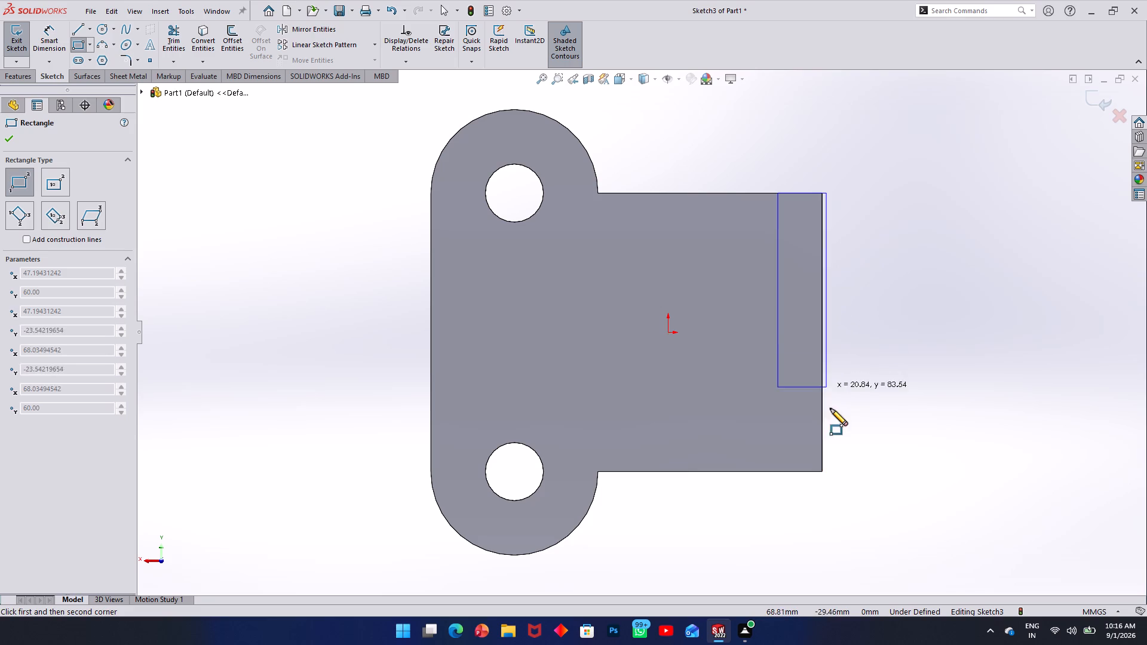
left_click(823, 471)
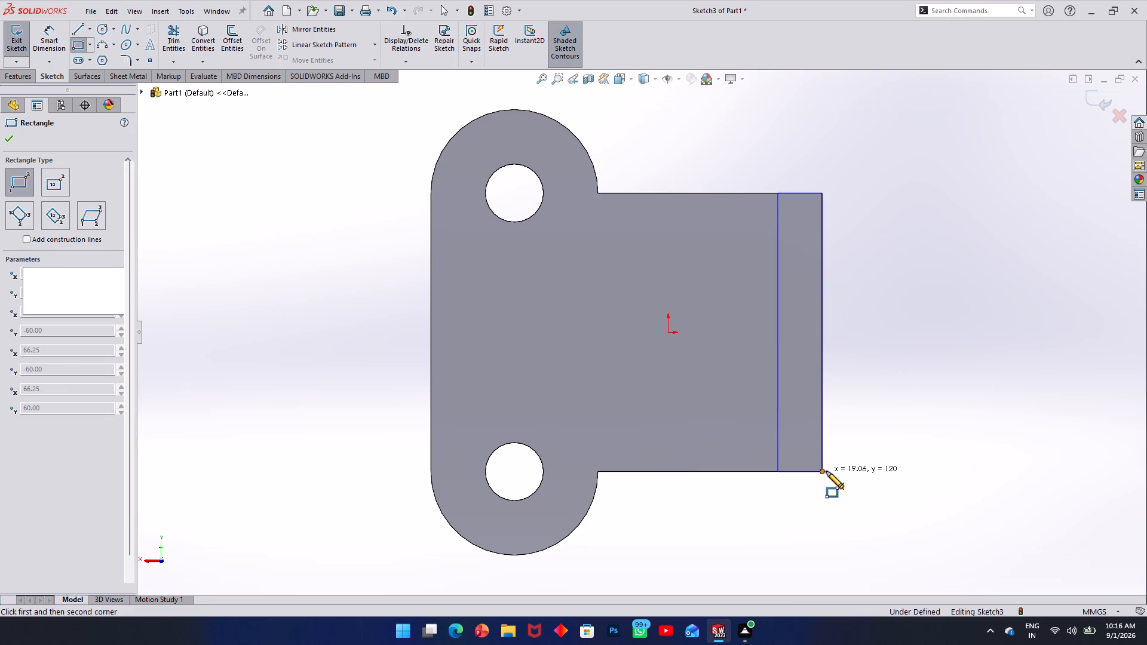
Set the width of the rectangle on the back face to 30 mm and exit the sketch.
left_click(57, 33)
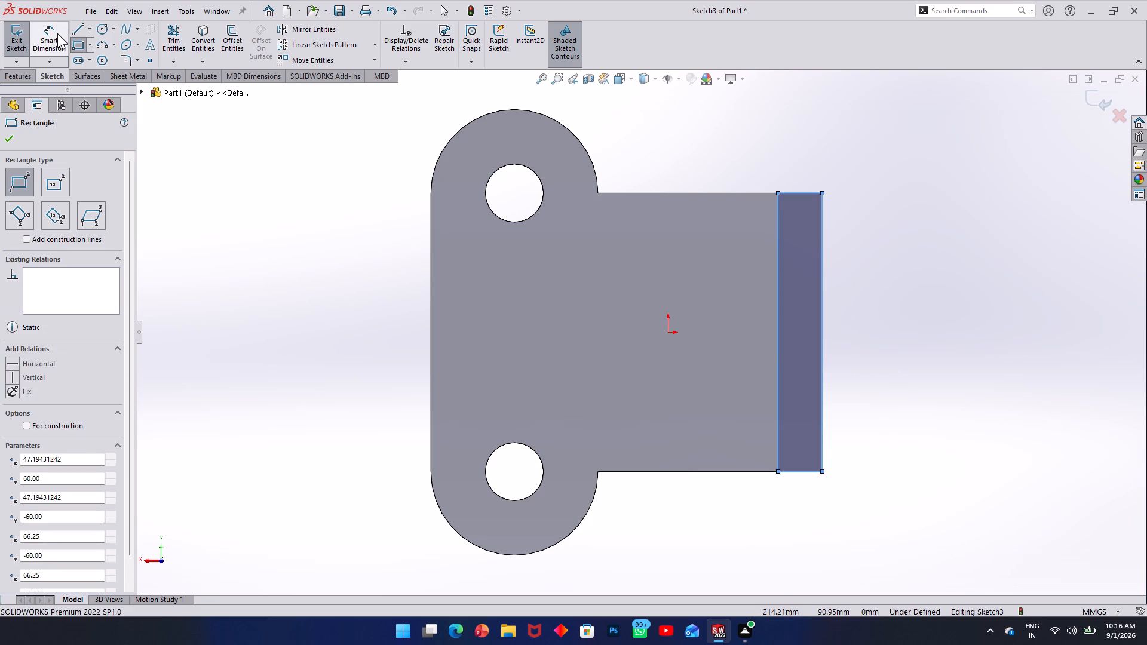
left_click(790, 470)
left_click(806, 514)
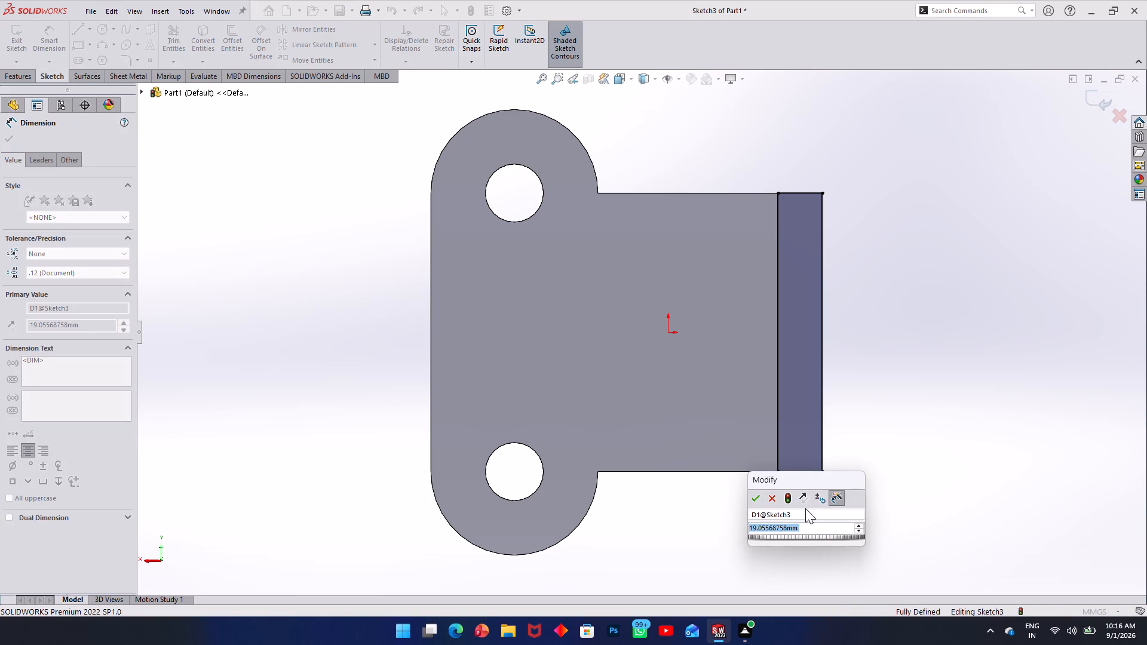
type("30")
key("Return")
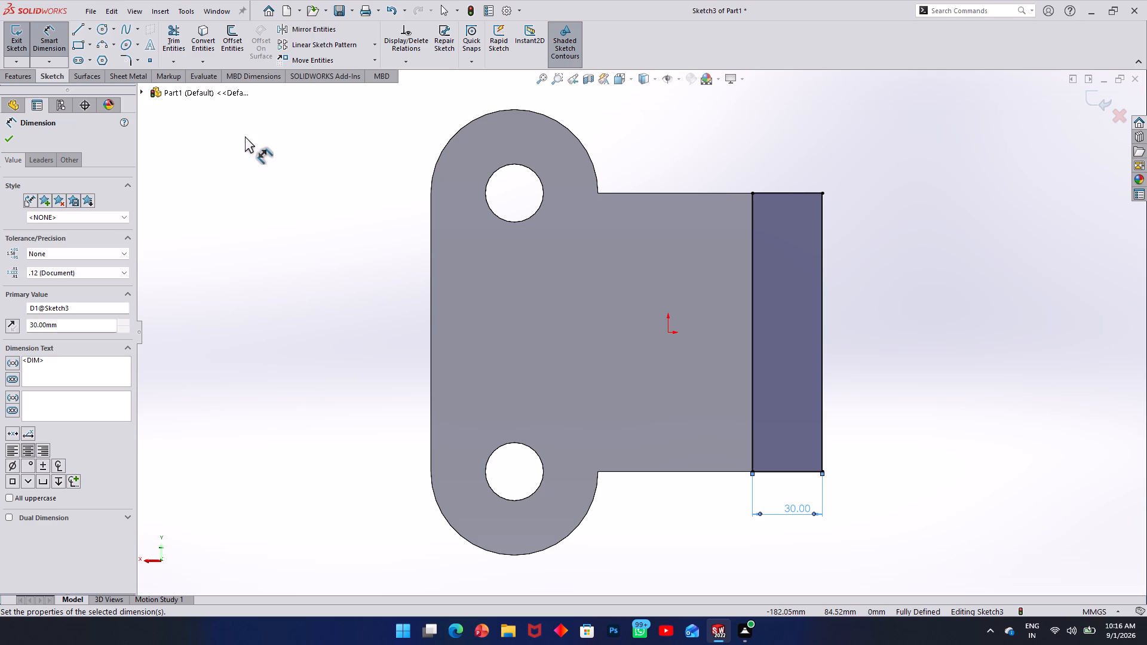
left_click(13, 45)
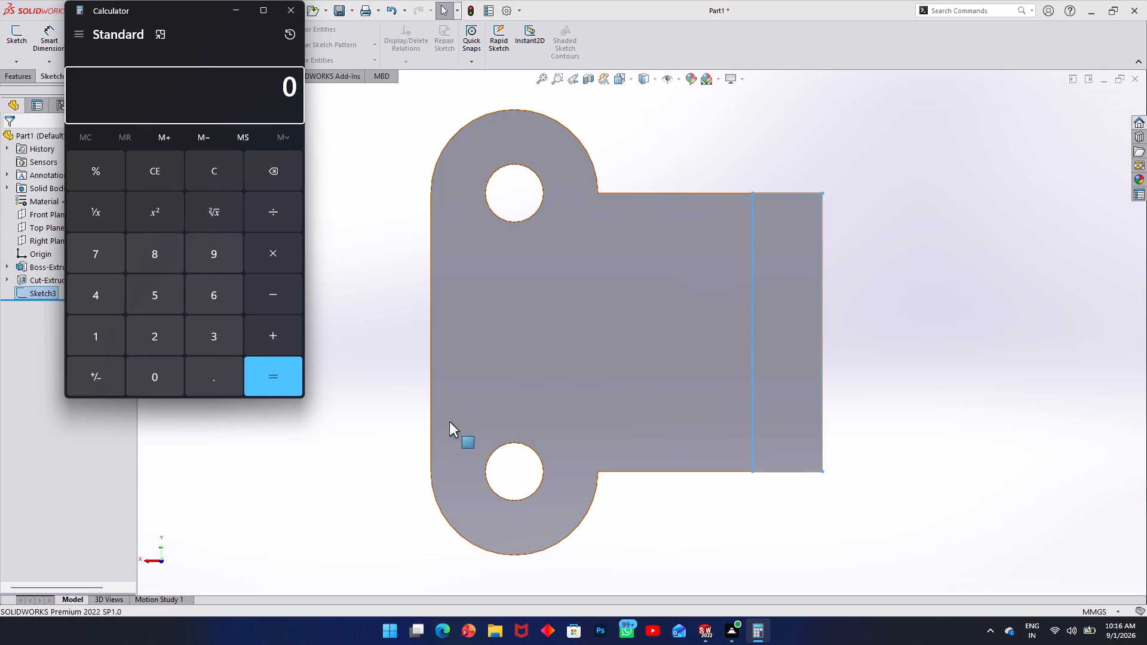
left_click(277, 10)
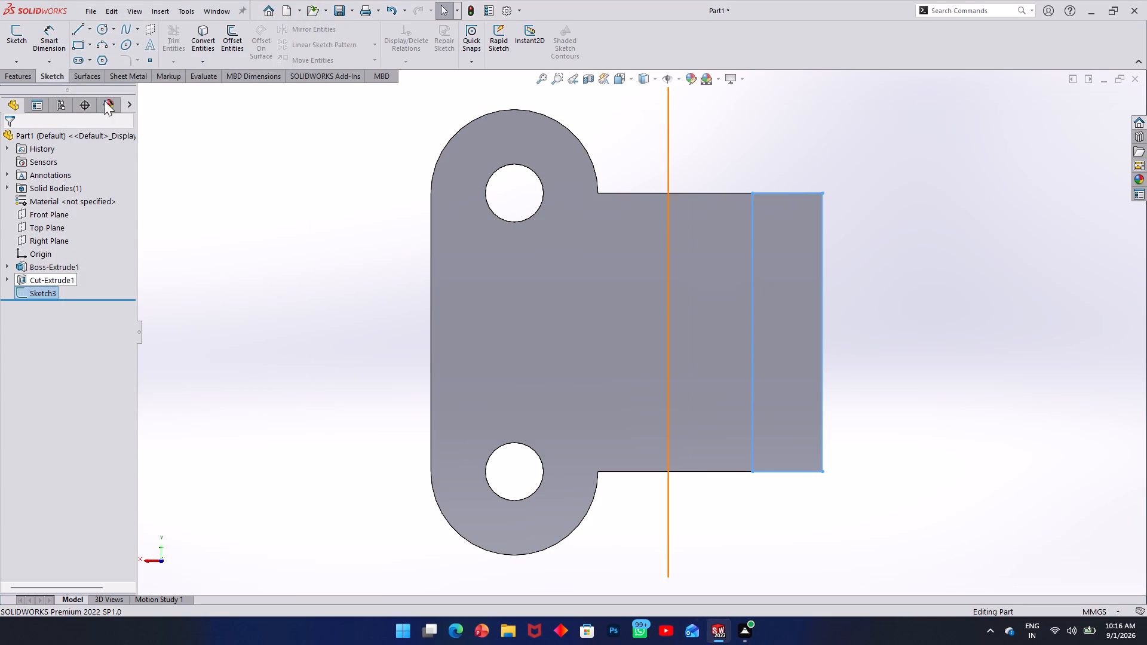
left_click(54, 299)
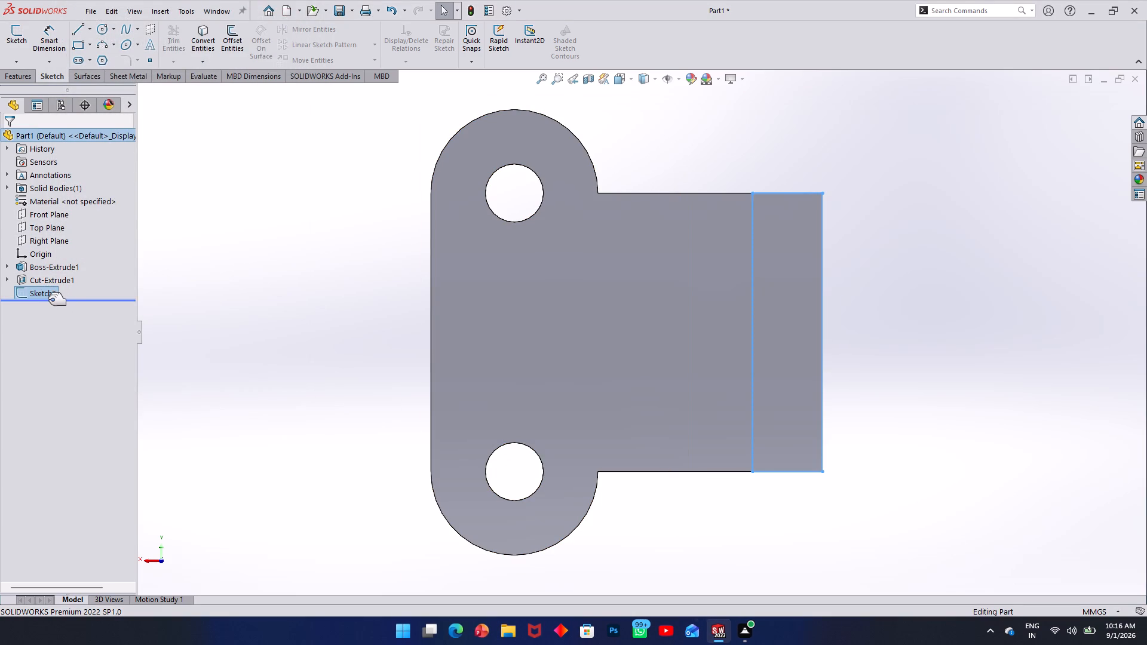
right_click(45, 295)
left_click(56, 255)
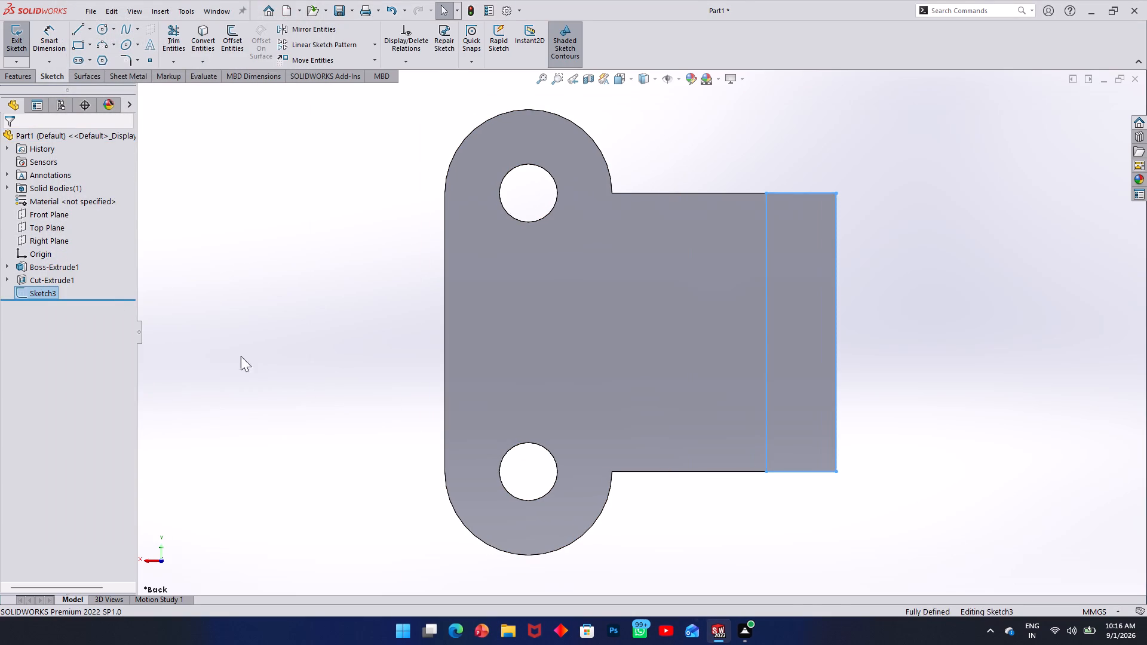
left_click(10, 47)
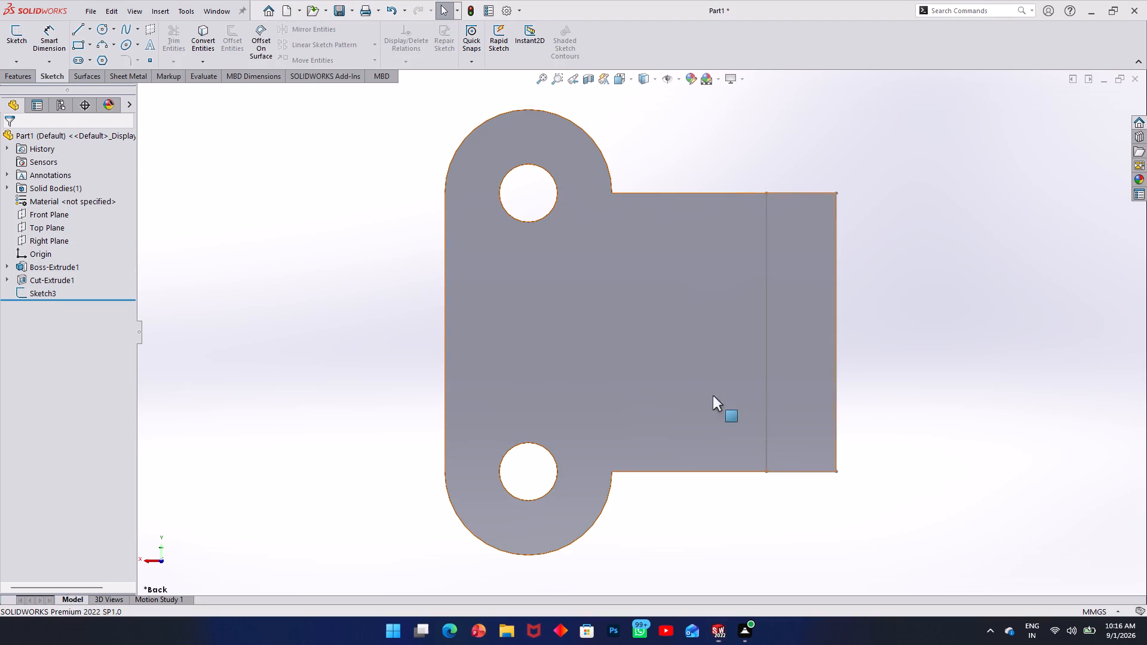
Calculate 42 − 6 and 166 − 36 in the Calculator, and close it.
key("4")
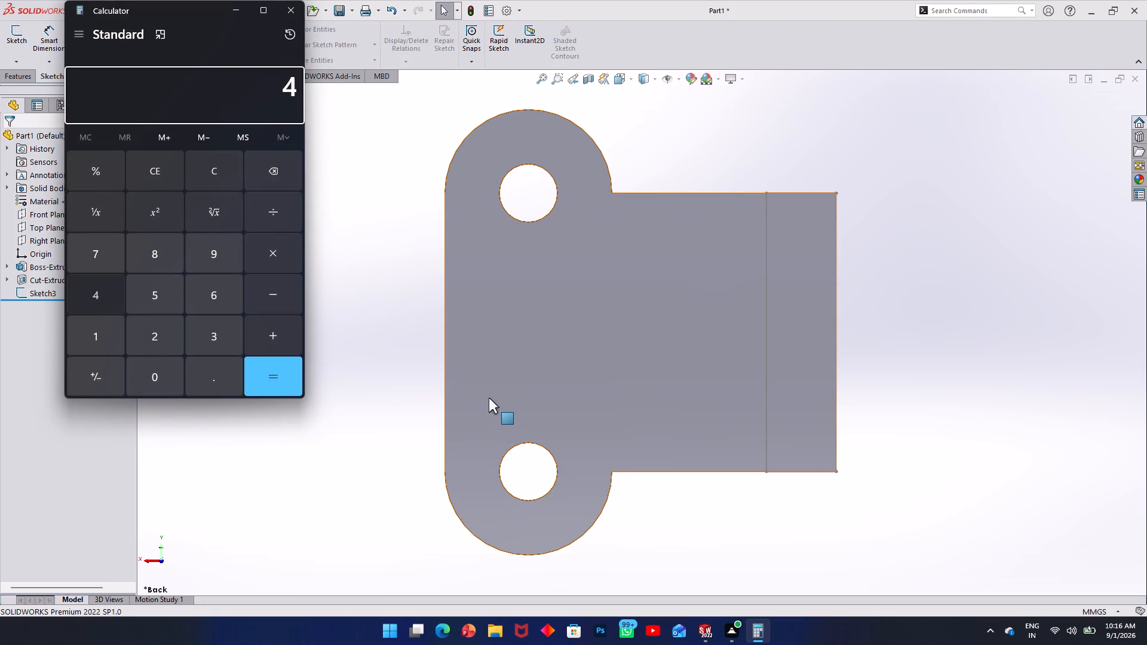
key("2")
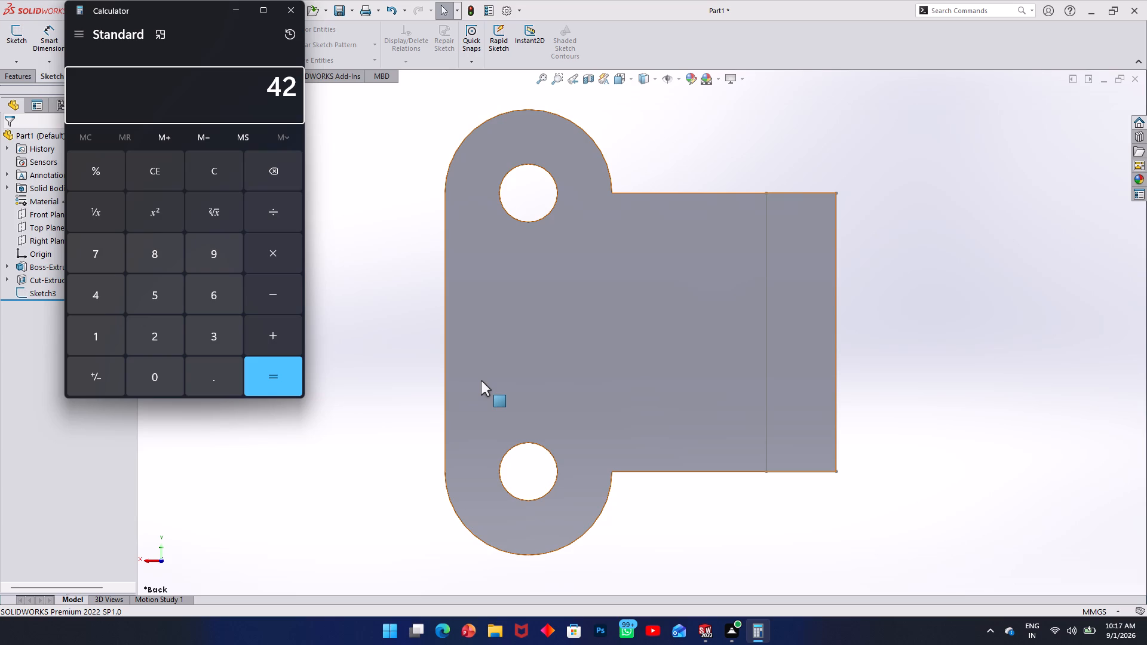
type("-6")
key("Return")
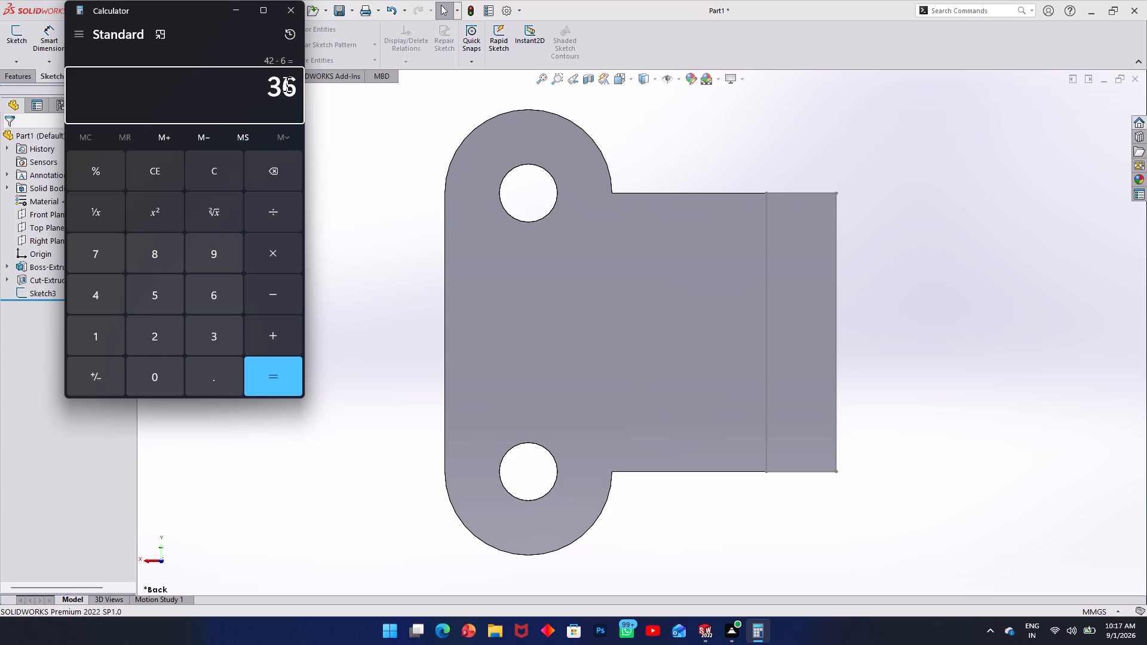
key("BackSpace")
scroll(286, 84, "up", 1)
type("166-3")
key("6")
key("Return")
left_click(302, 5)
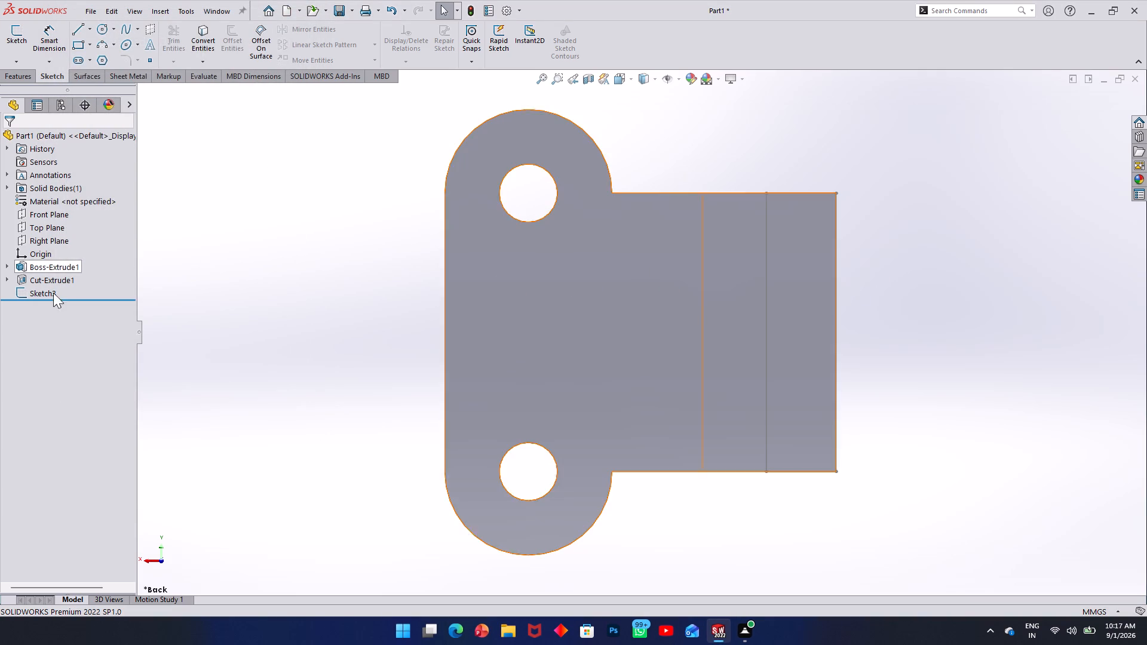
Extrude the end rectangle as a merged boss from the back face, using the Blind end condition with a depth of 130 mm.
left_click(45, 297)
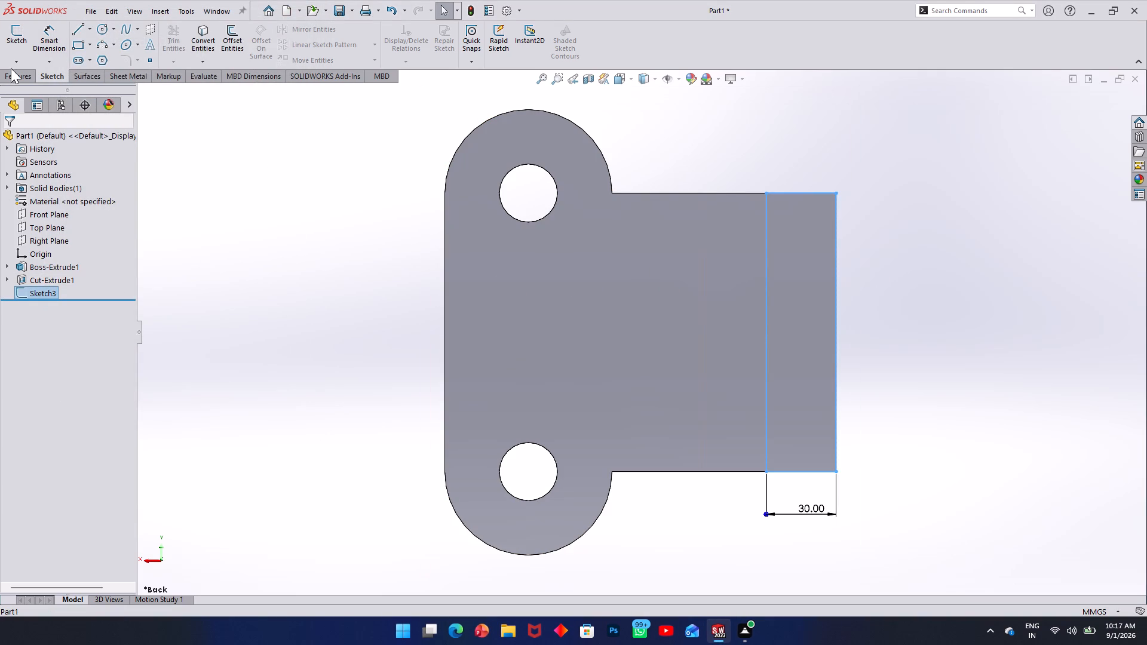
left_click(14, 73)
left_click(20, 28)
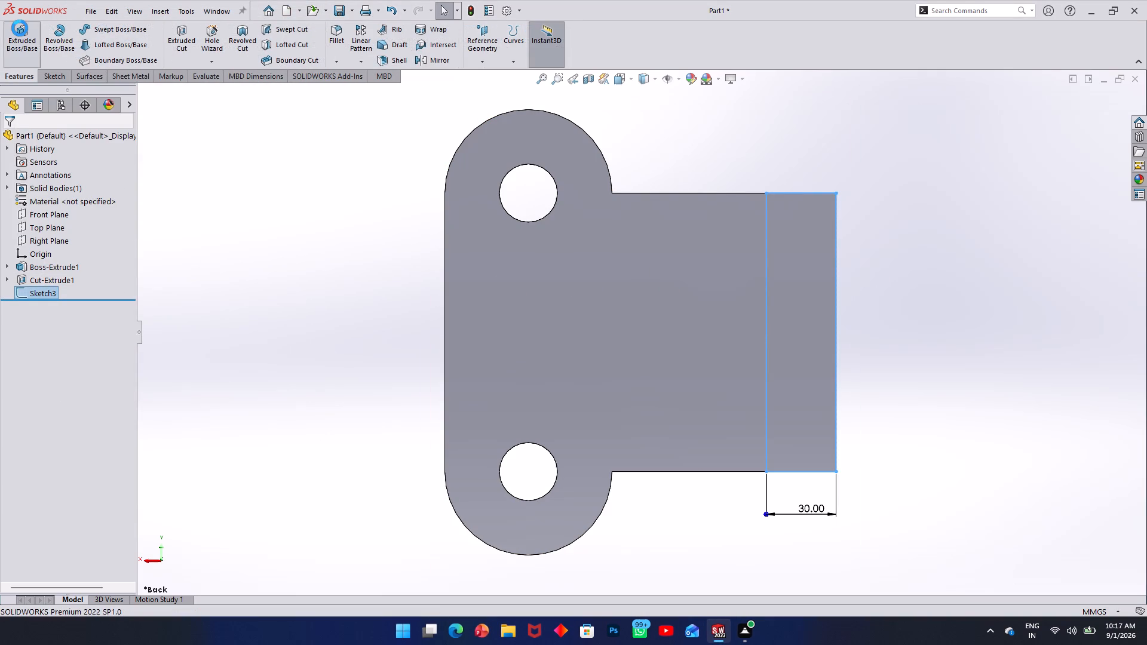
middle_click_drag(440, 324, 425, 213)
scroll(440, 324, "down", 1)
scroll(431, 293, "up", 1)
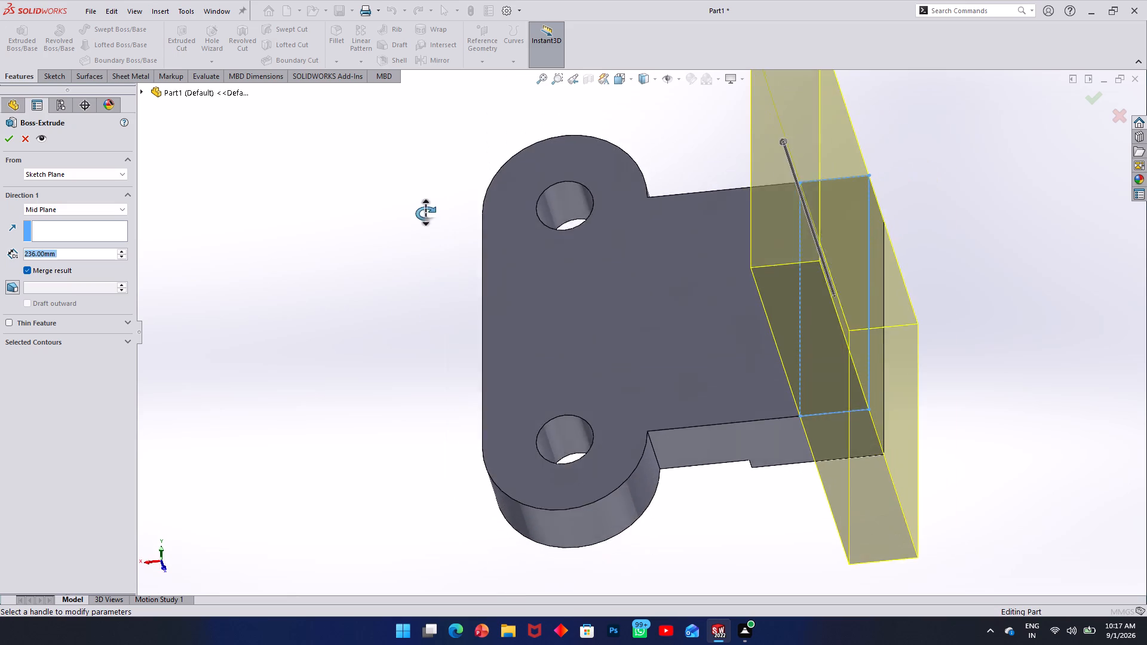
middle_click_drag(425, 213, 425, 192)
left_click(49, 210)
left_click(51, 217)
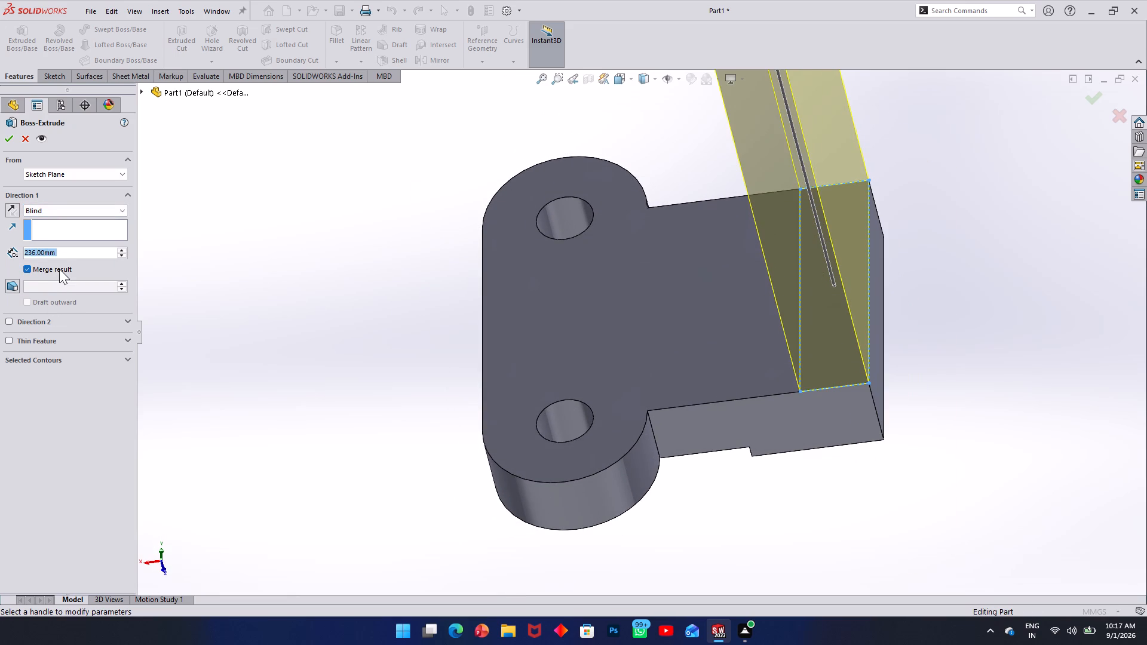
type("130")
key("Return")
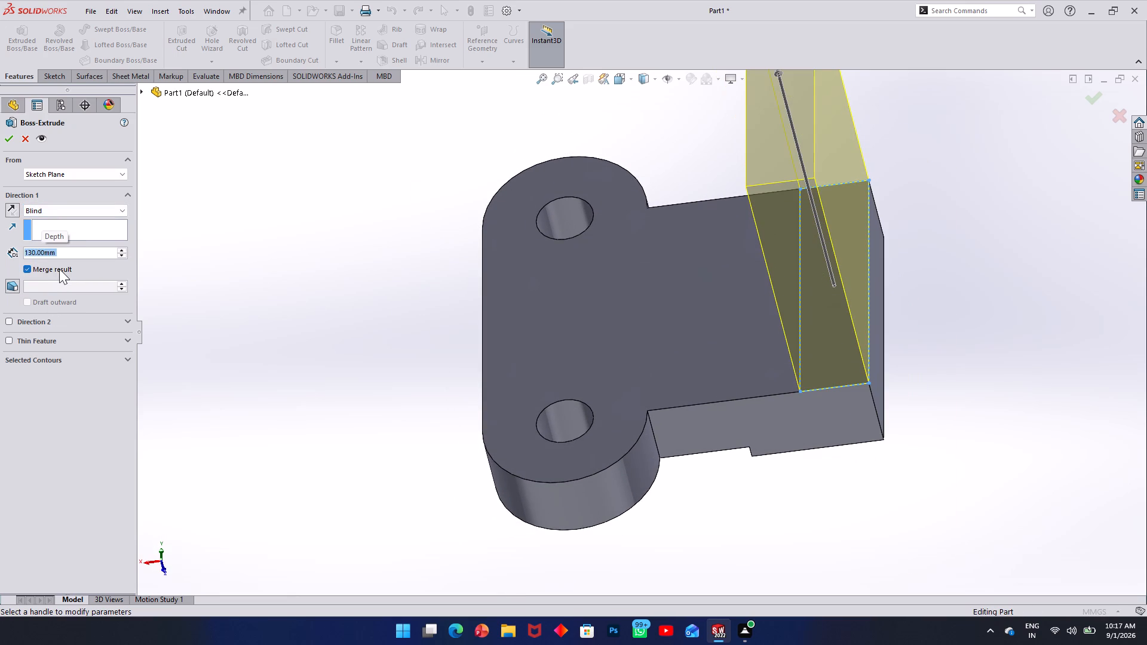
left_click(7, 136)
Examine the upright wall, its junction with the holed base, and the Top Plane's position from several angles.
left_click(444, 325)
middle_click_drag(434, 311, 568, 303)
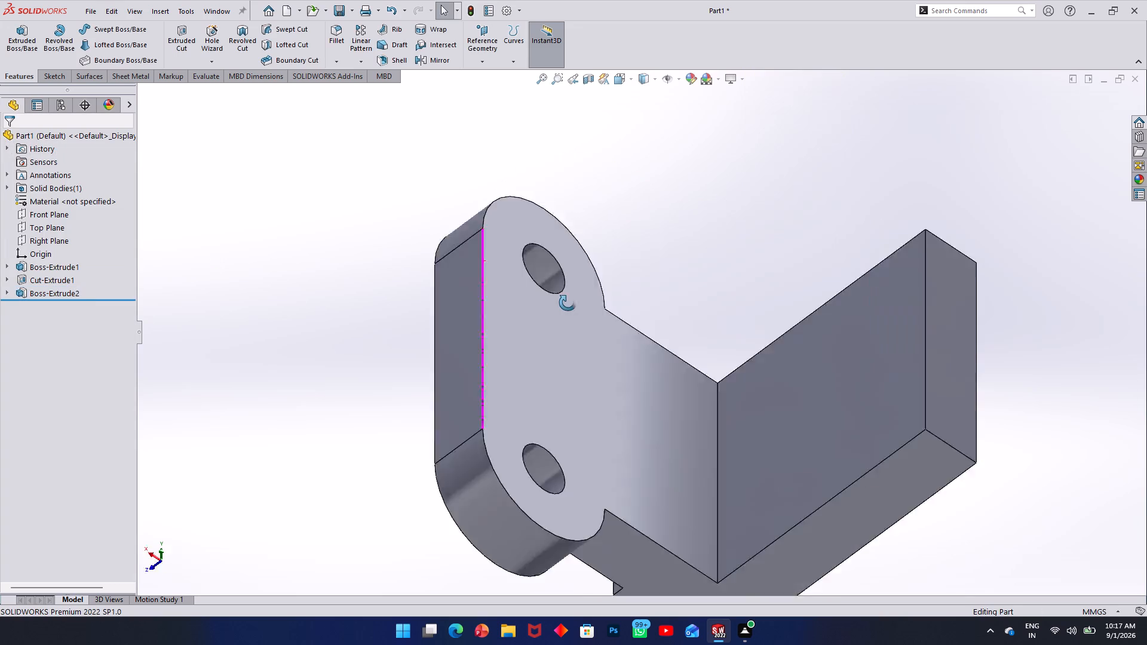
middle_click_drag(568, 303, 496, 302)
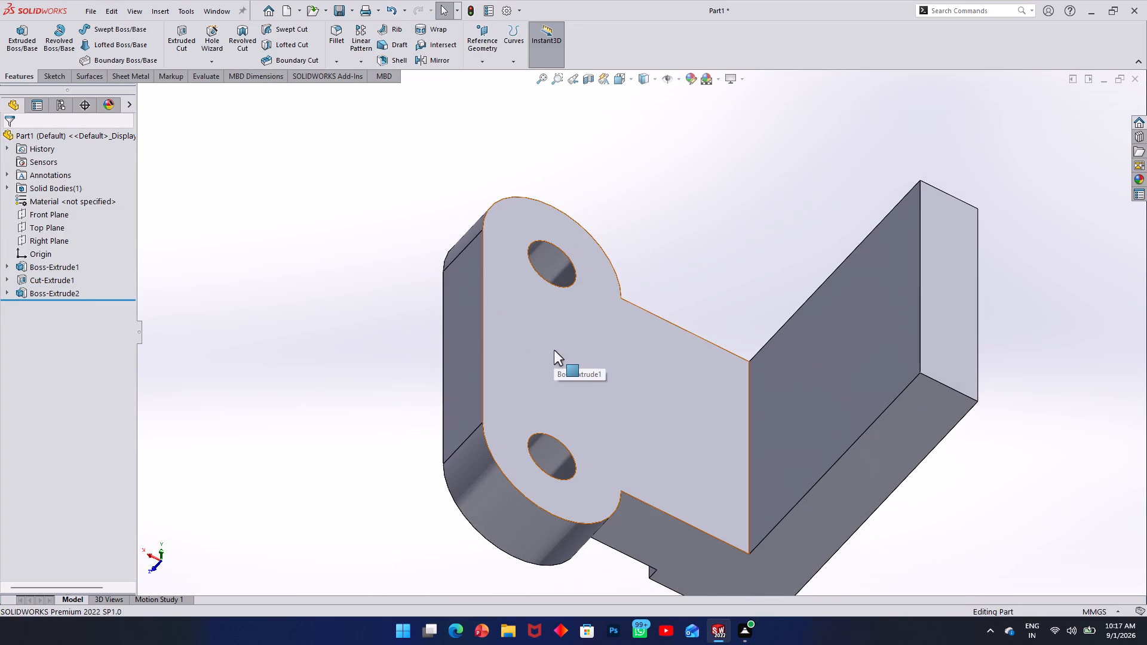
middle_click_drag(652, 368, 618, 330)
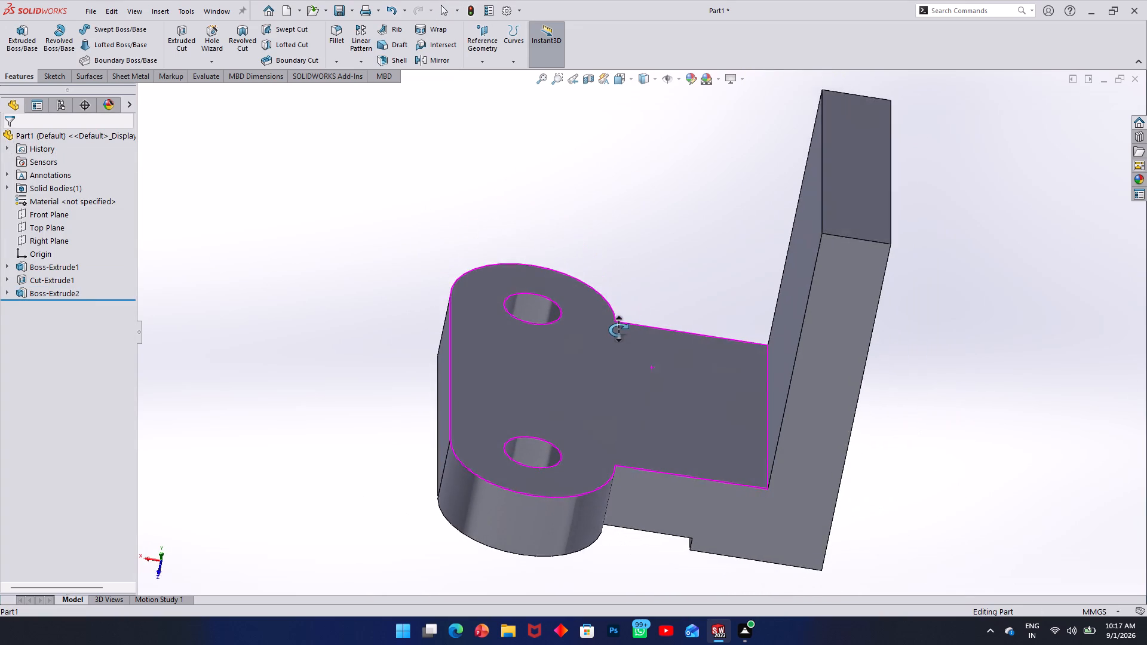
middle_click_drag(618, 330, 621, 342)
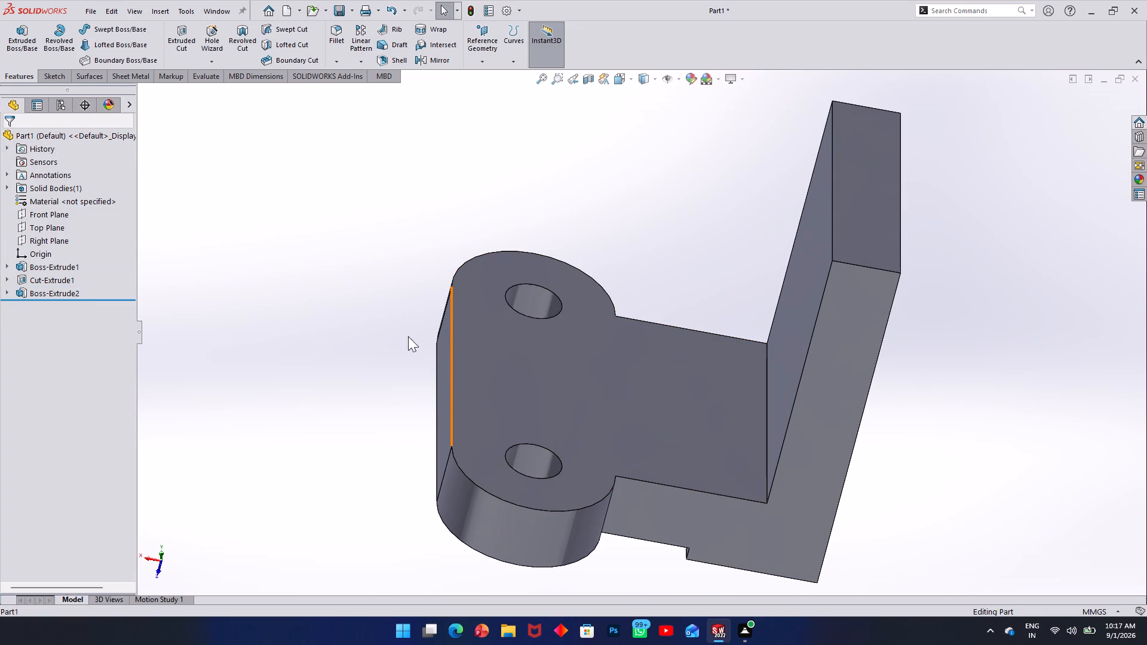
left_click(48, 228)
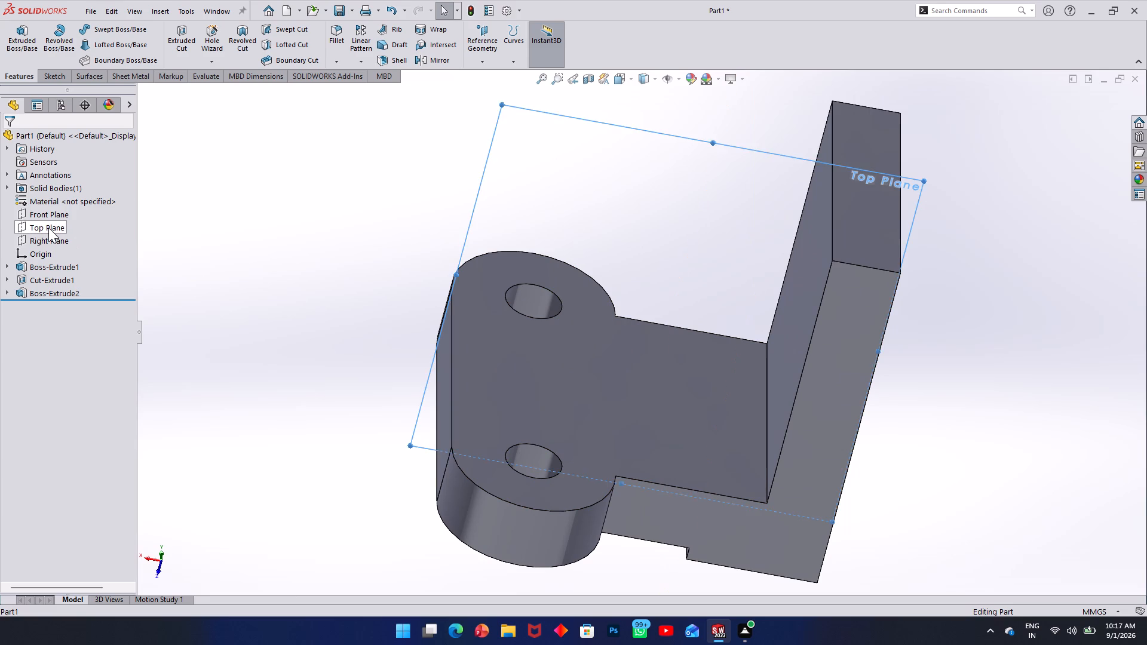
scroll(425, 265, "up", 1)
middle_click_drag(427, 265, 408, 266)
scroll(408, 266, "down", 1)
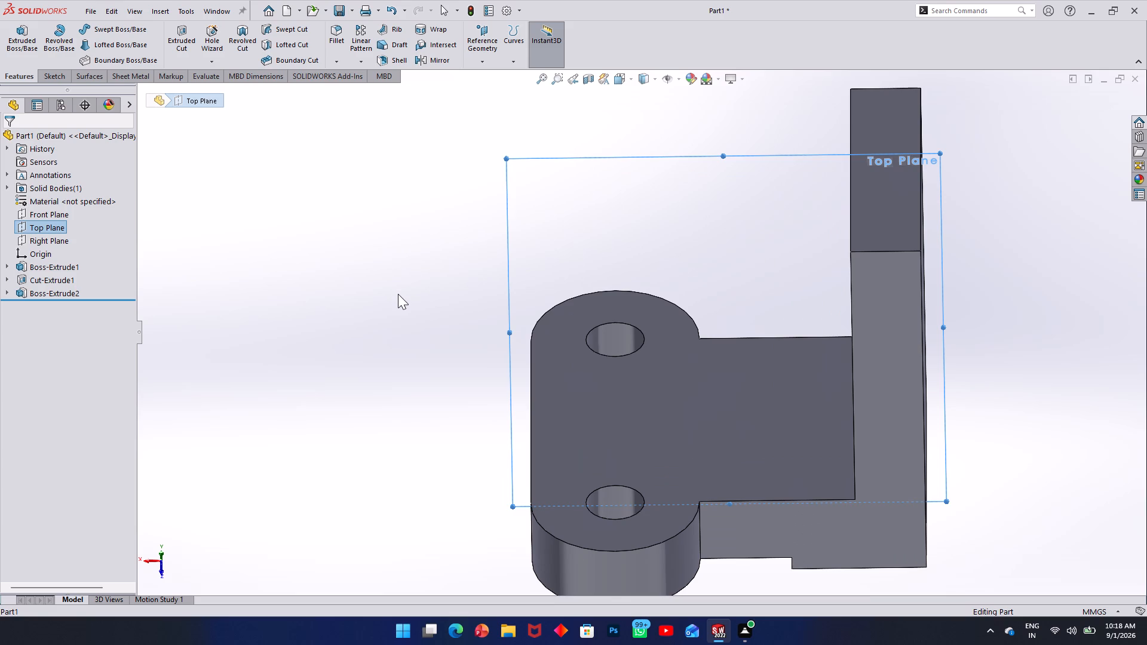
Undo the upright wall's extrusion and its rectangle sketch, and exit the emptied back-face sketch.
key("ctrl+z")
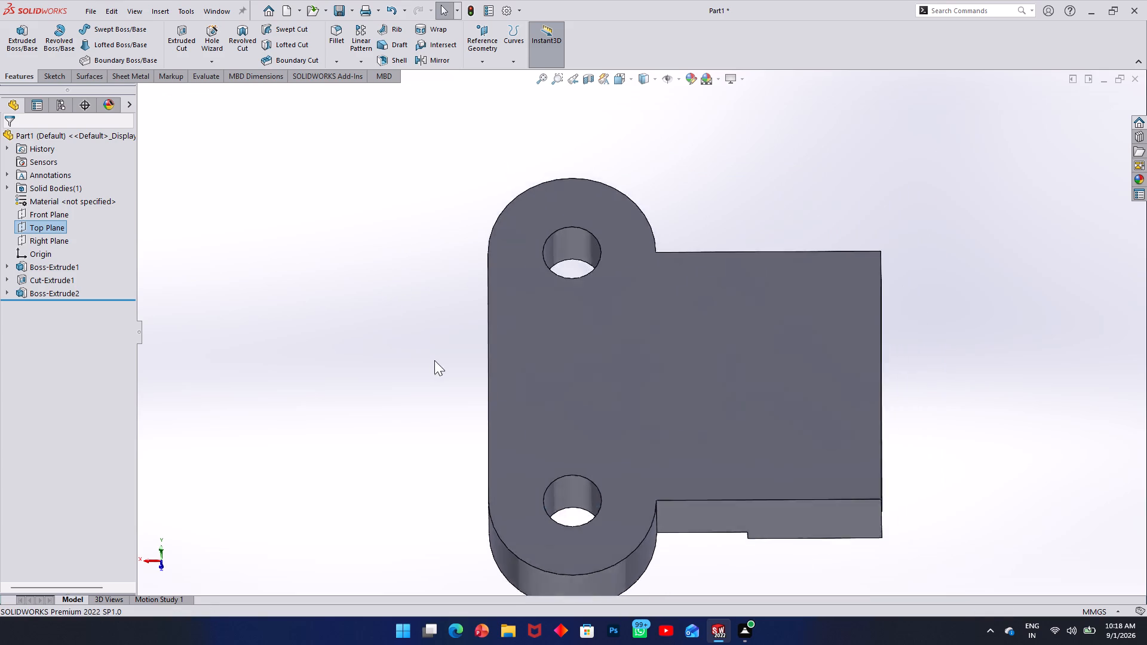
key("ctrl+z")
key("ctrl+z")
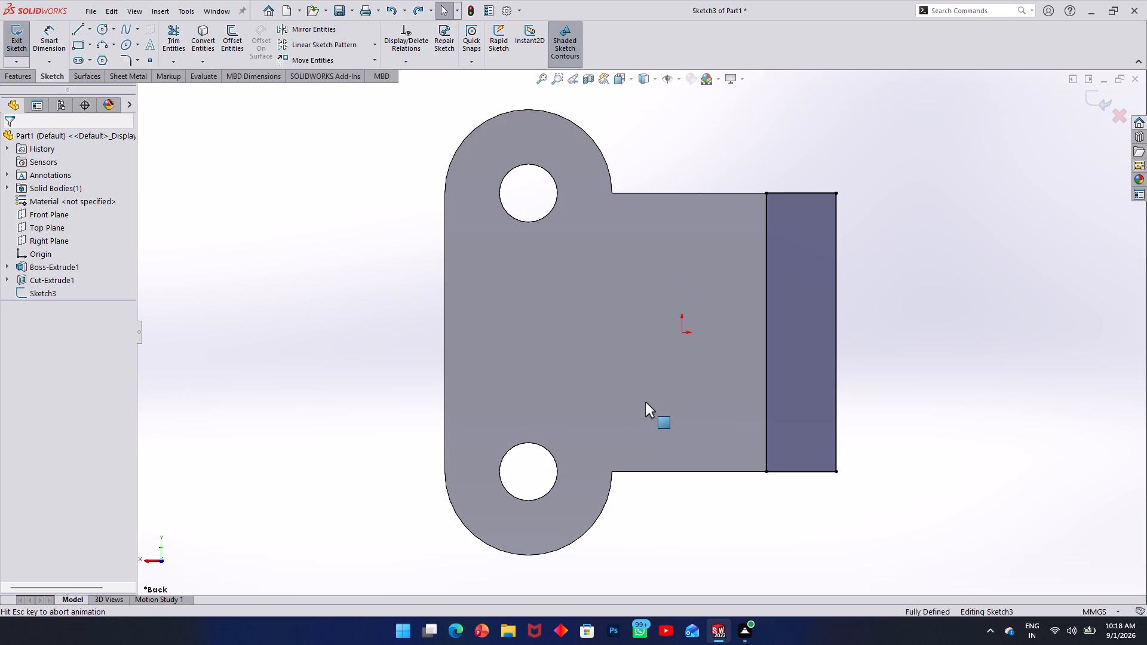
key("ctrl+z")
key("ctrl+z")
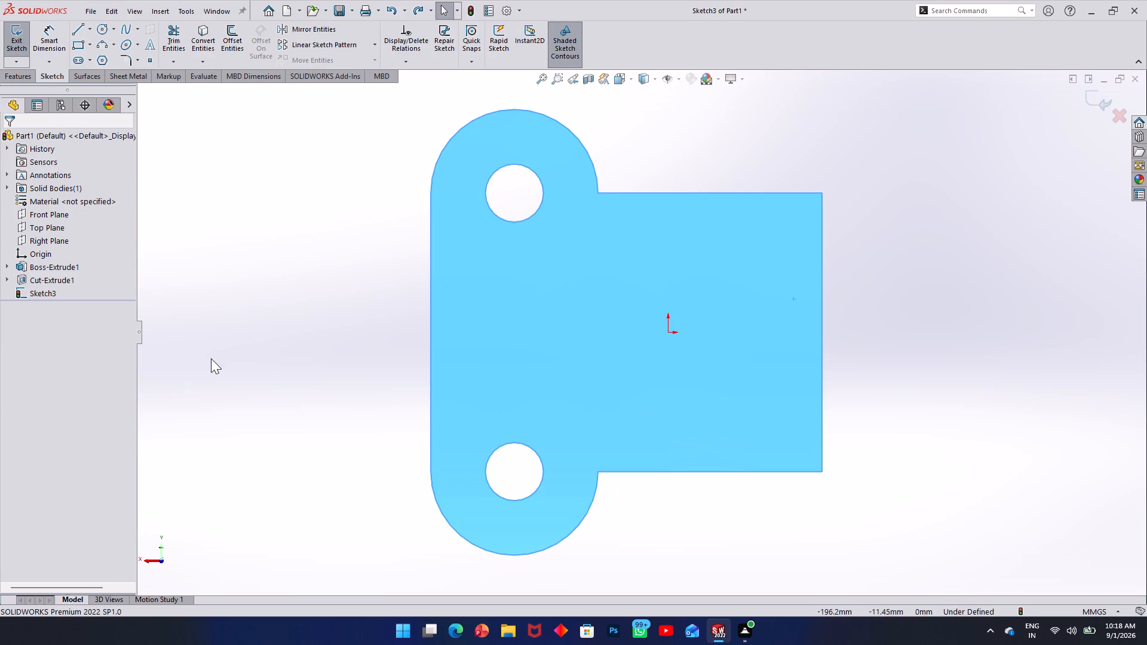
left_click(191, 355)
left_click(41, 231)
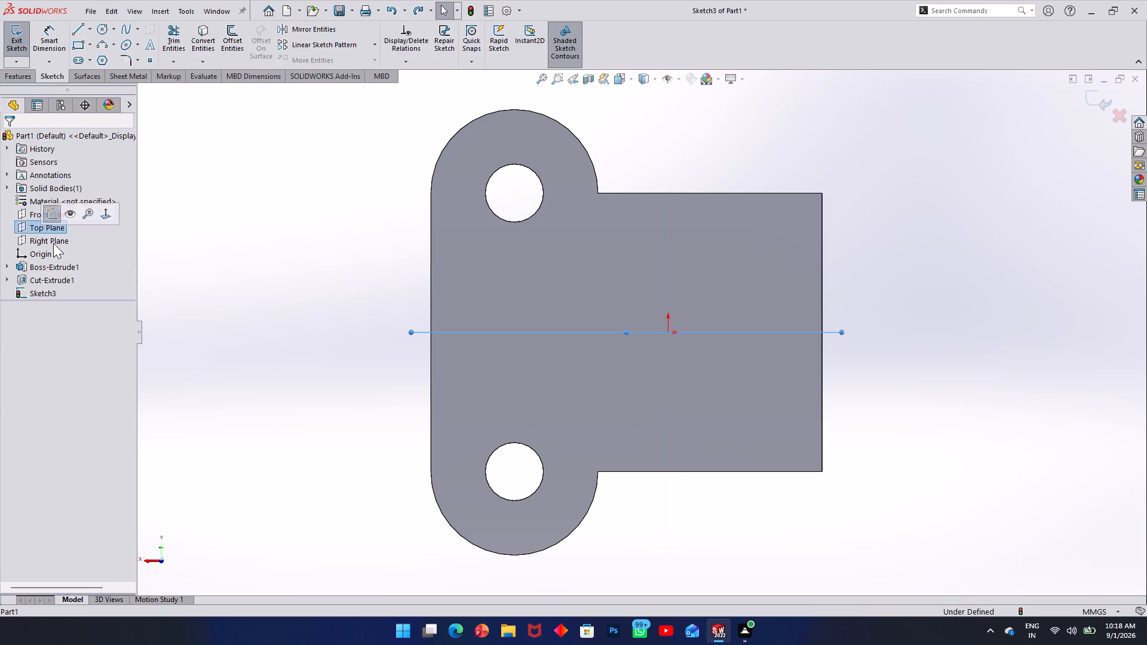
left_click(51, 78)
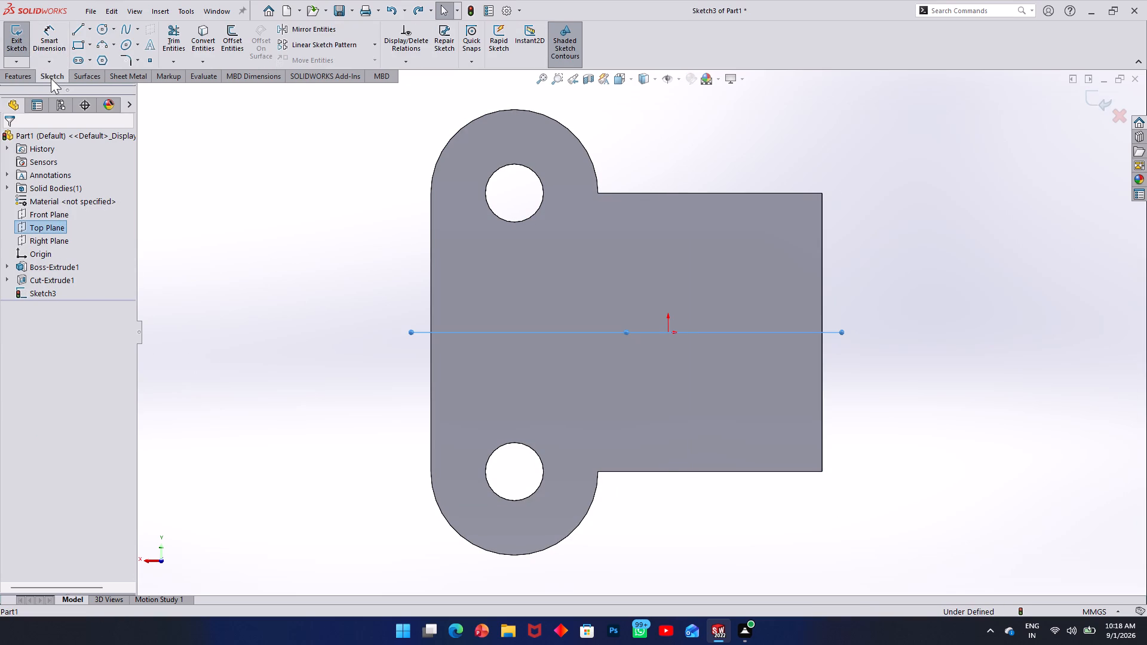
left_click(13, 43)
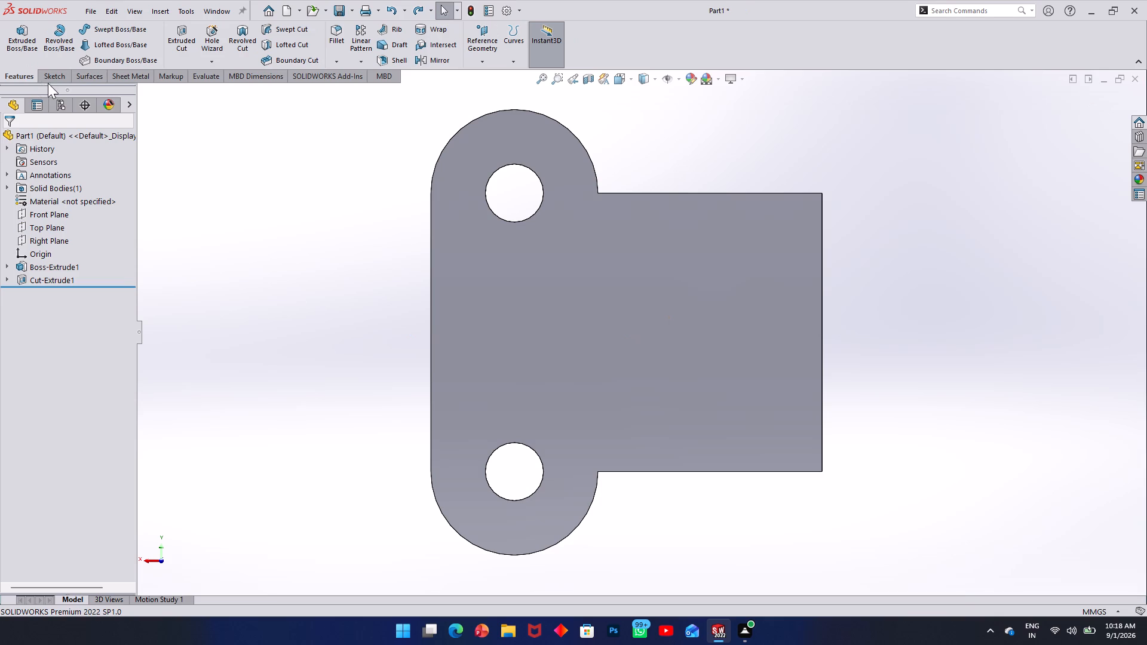
Open a new sketch on the Top Plane.
left_click(49, 75)
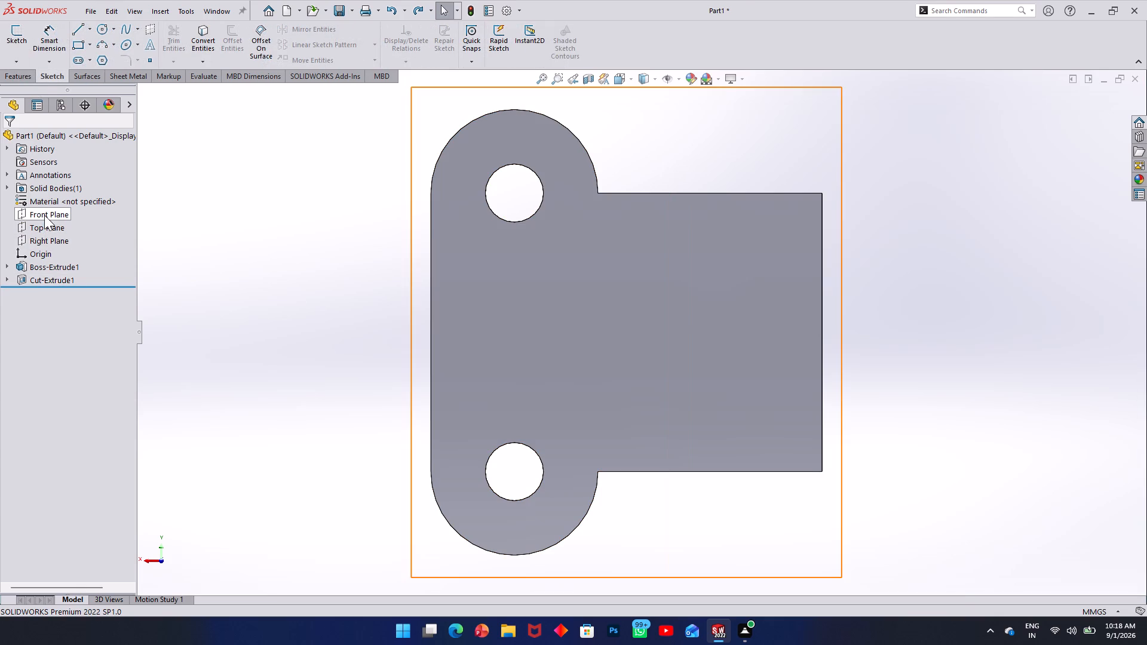
left_click(47, 226)
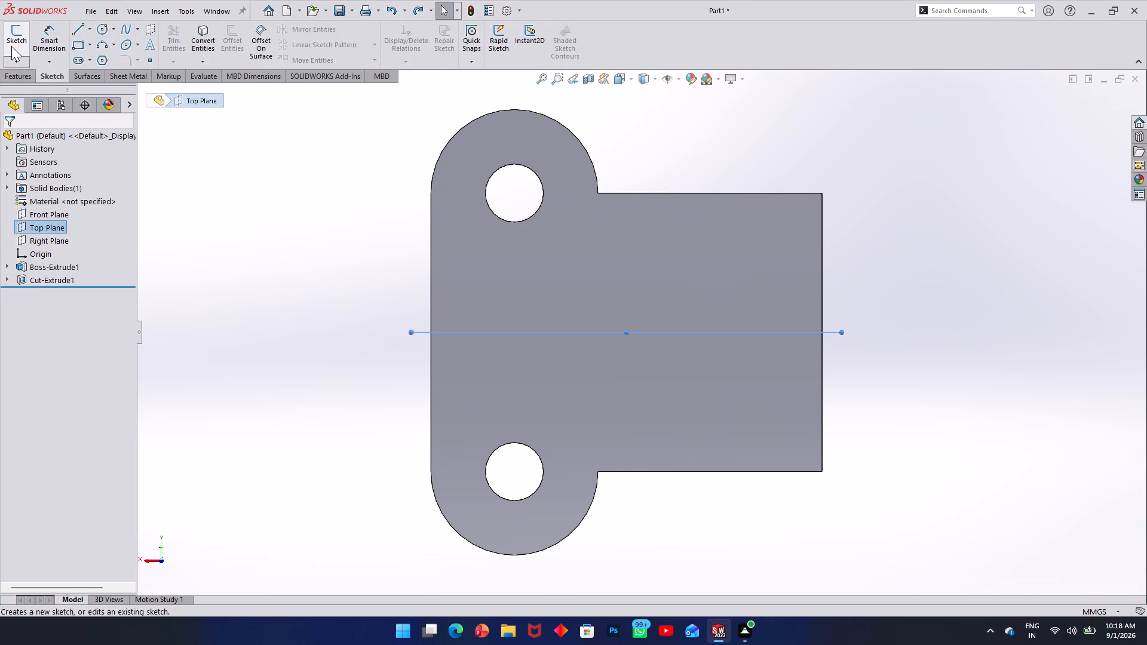
left_click(11, 46)
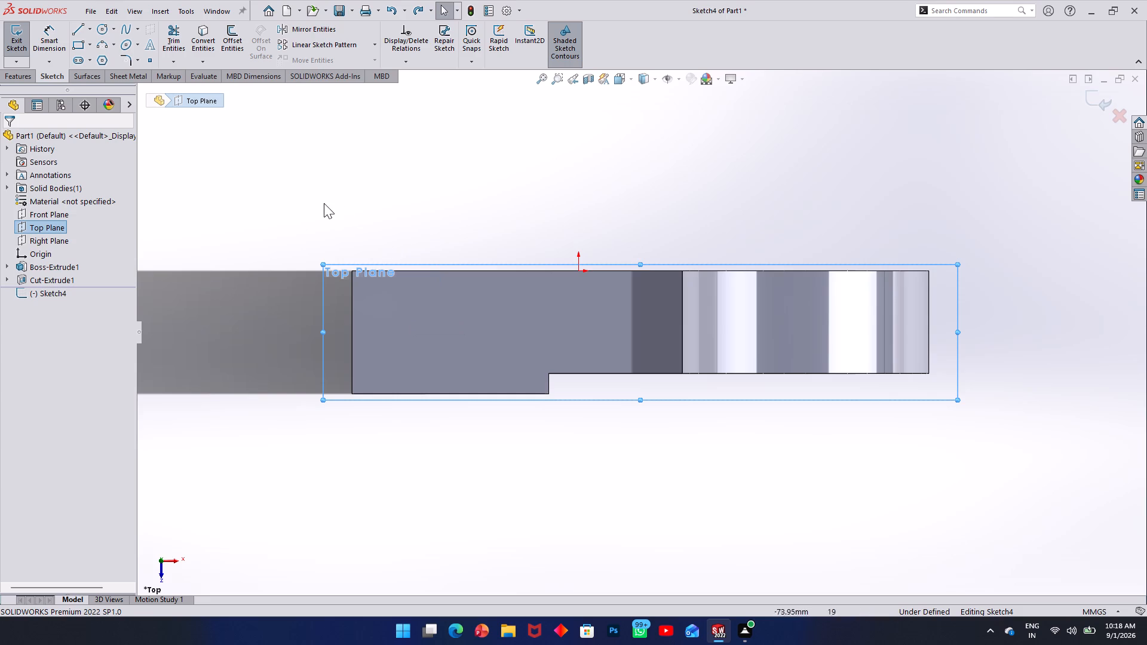
scroll(404, 245, "up", 1)
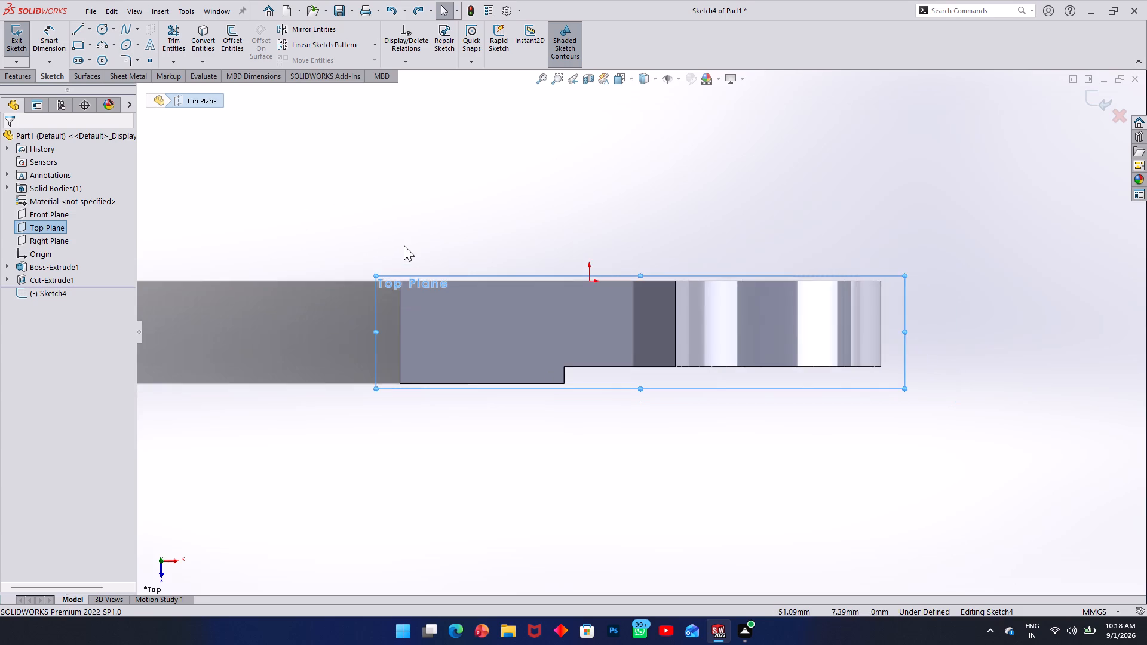
Sketch a circle well clear of the base's back edge and set its diameter to 75 mm.
scroll(404, 245, "up", 1)
scroll(528, 211, "down", 1)
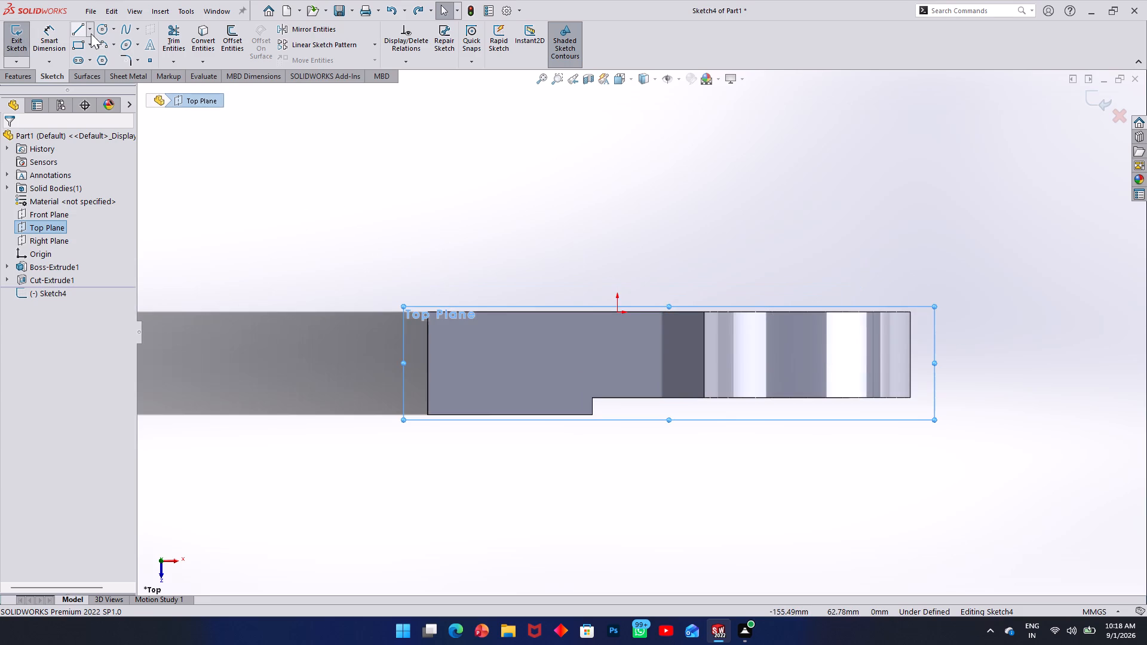
left_click(99, 31)
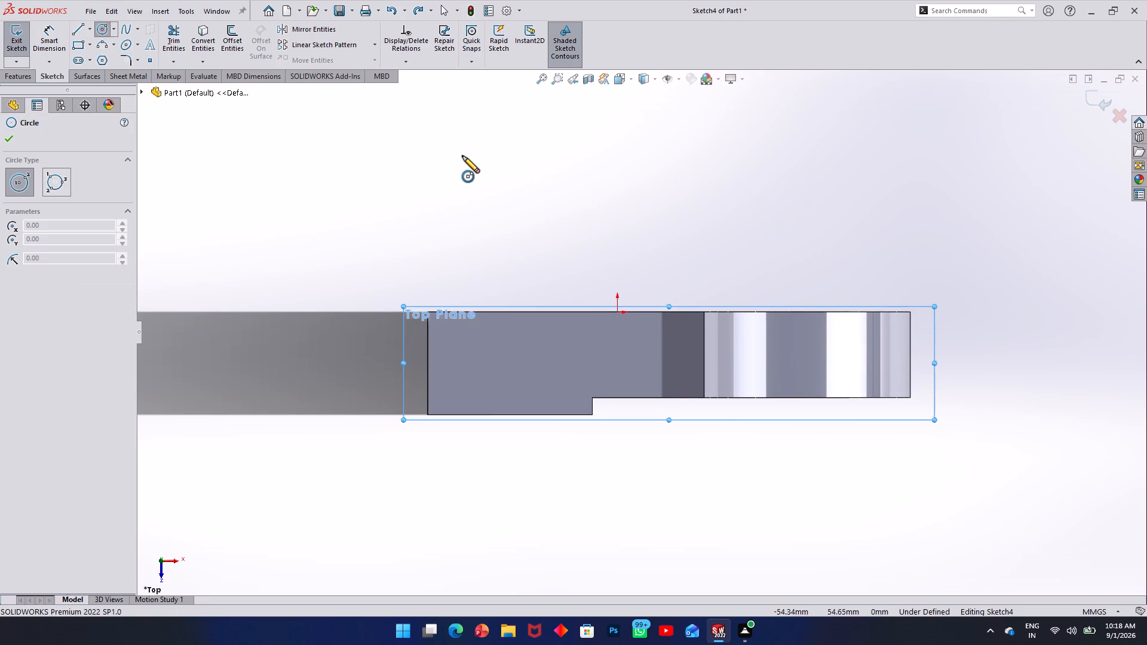
scroll(462, 156, "up", 3)
scroll(531, 136, "down", 3)
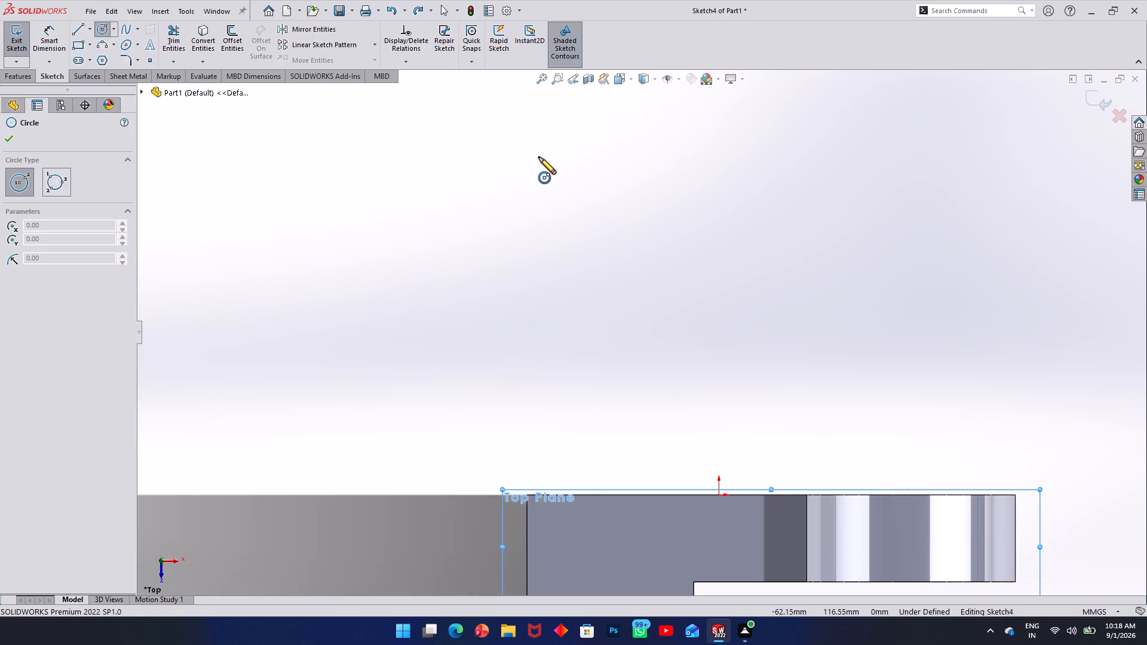
left_click(540, 157)
left_click(587, 193)
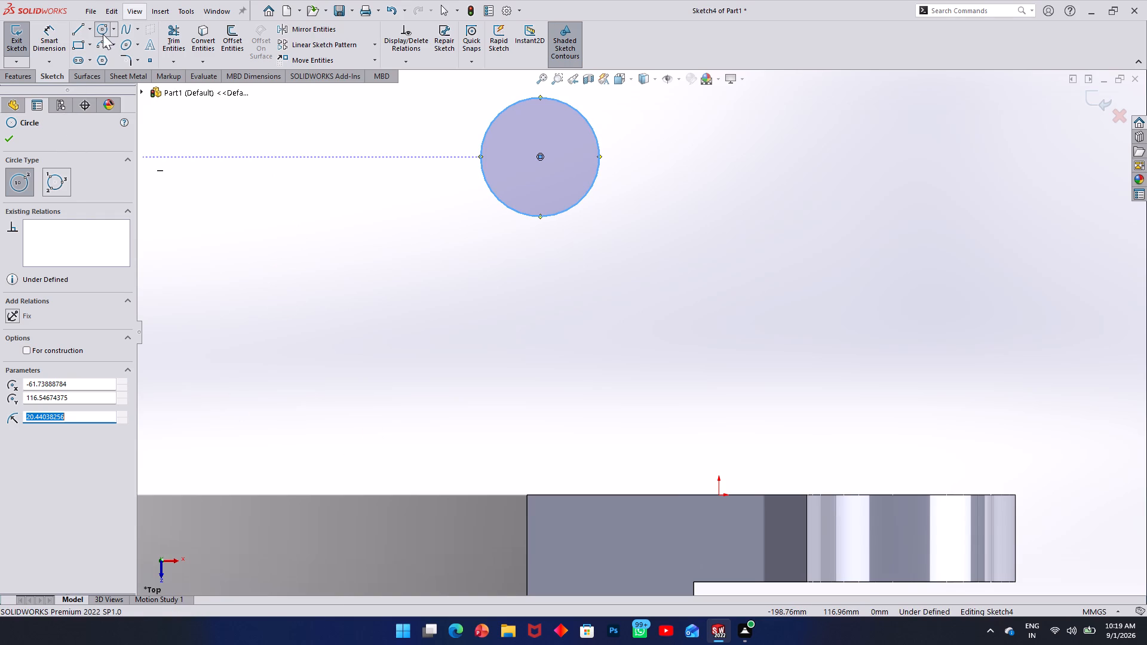
left_click(38, 34)
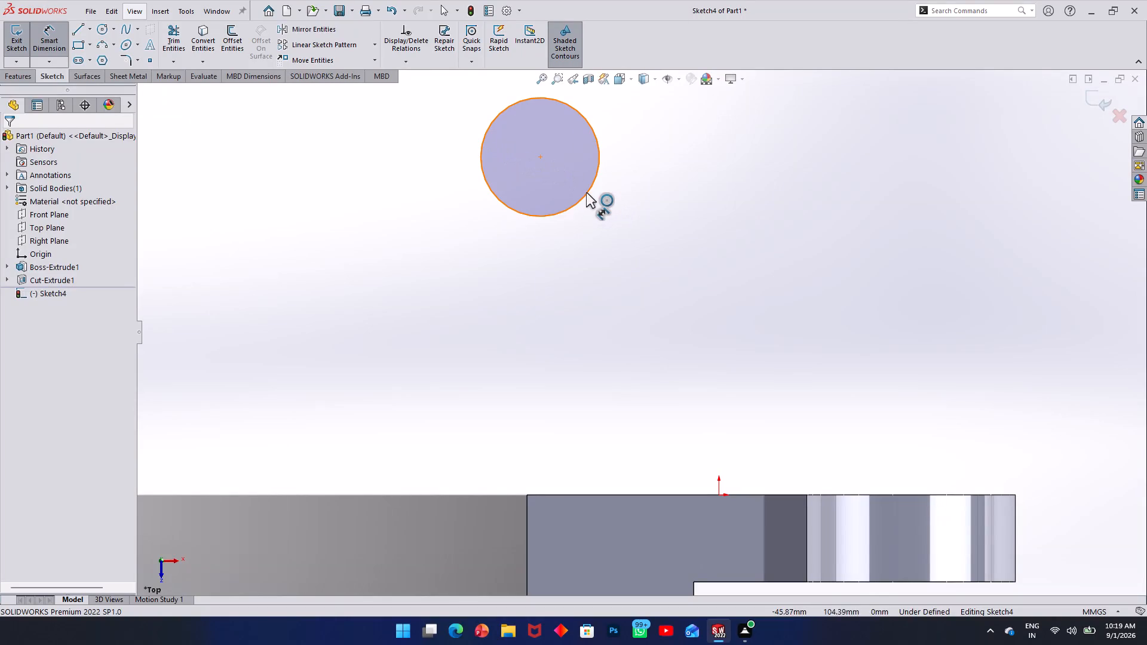
left_click(586, 192)
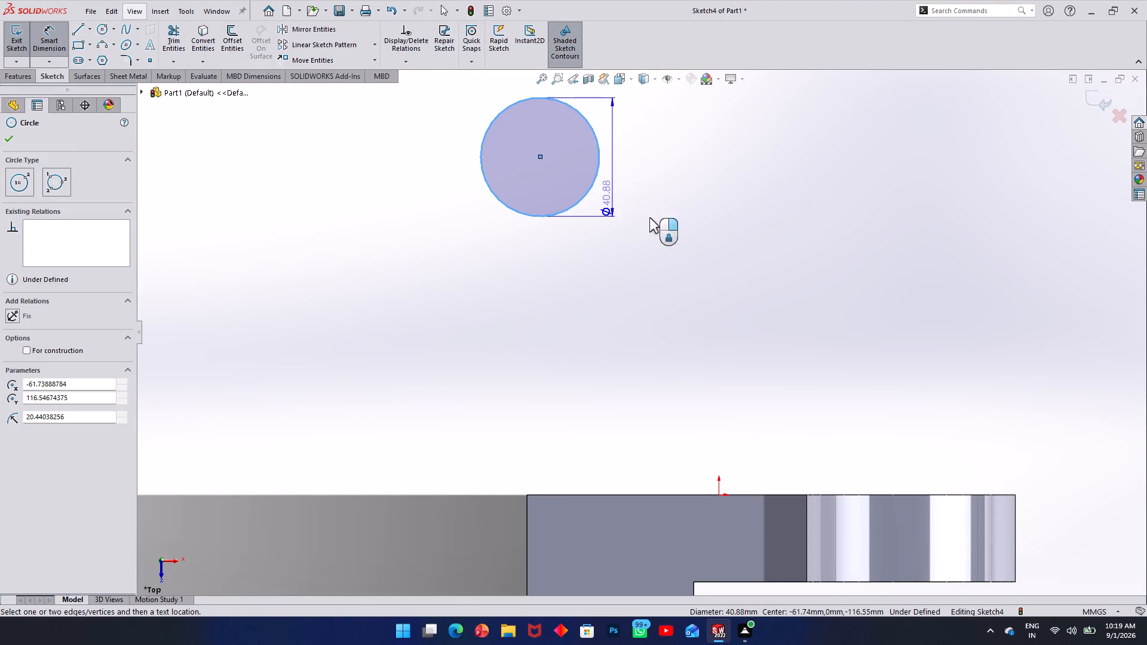
left_click(669, 228)
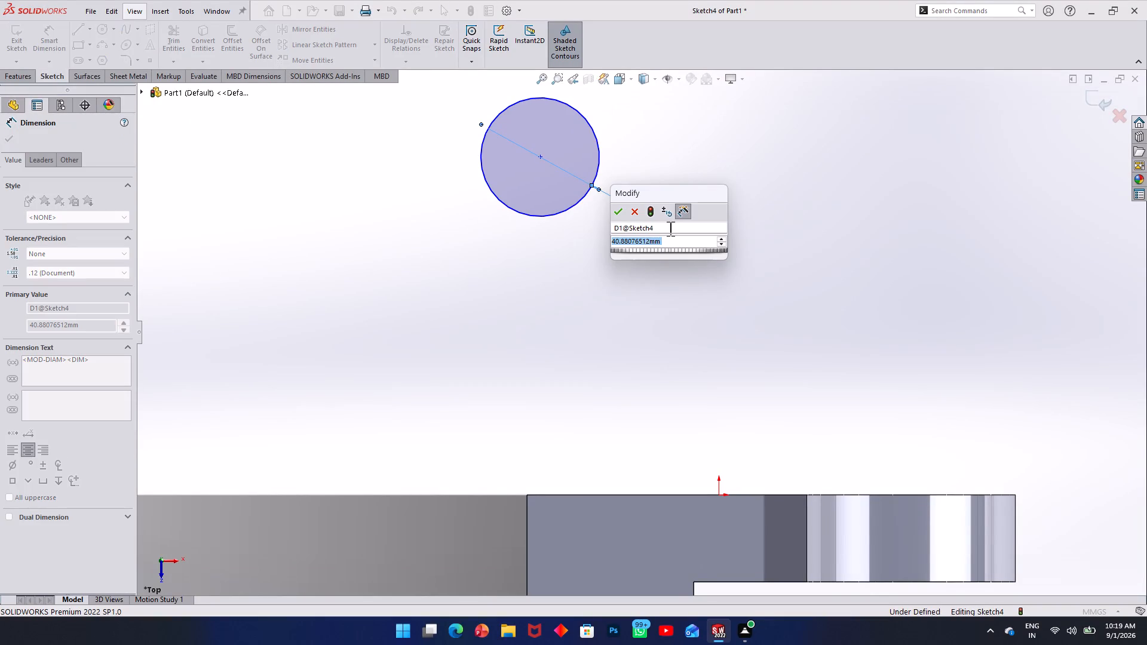
type("75")
key("Return")
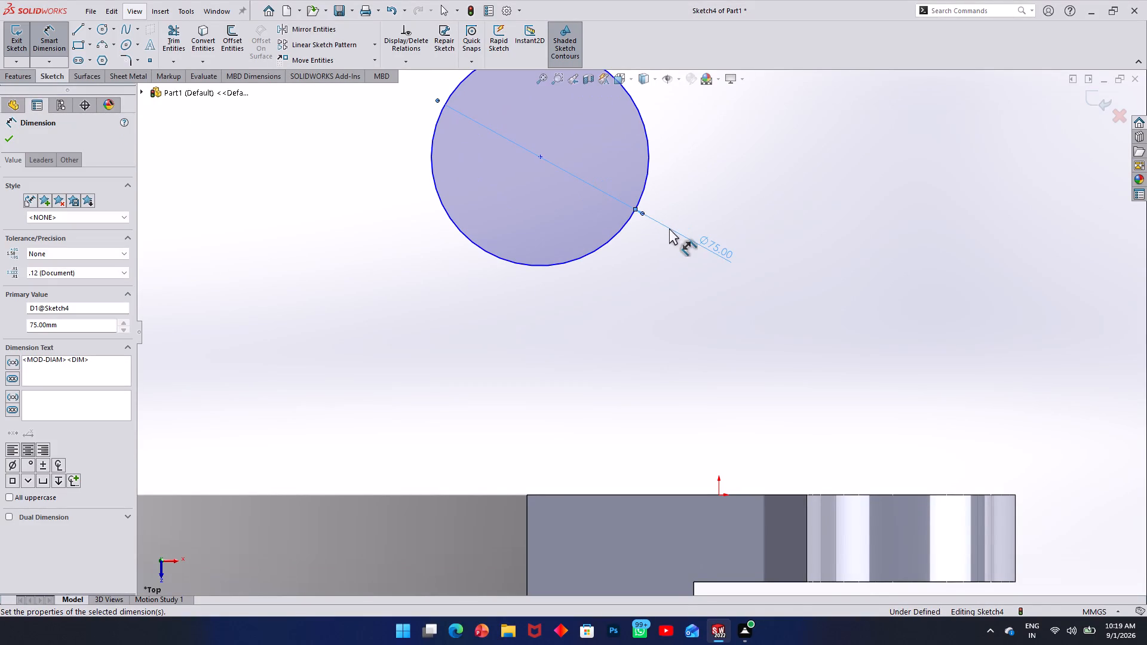
Sketch a second circle concentric with the 75 mm circle and set its diameter to 115 mm.
left_click(99, 28)
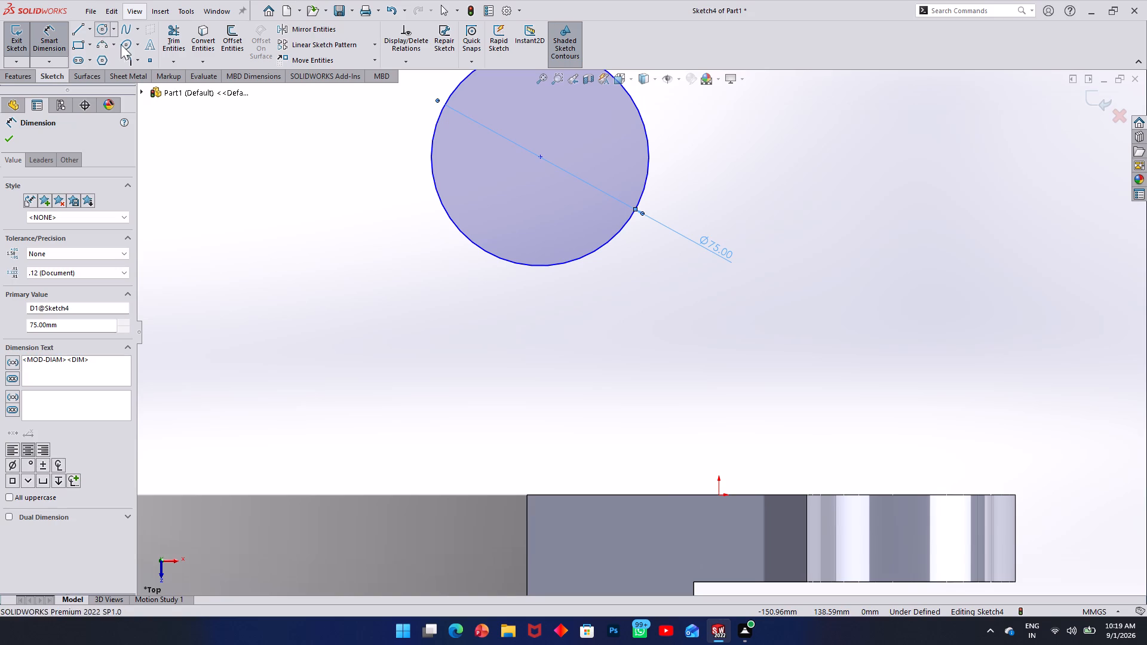
left_click(542, 157)
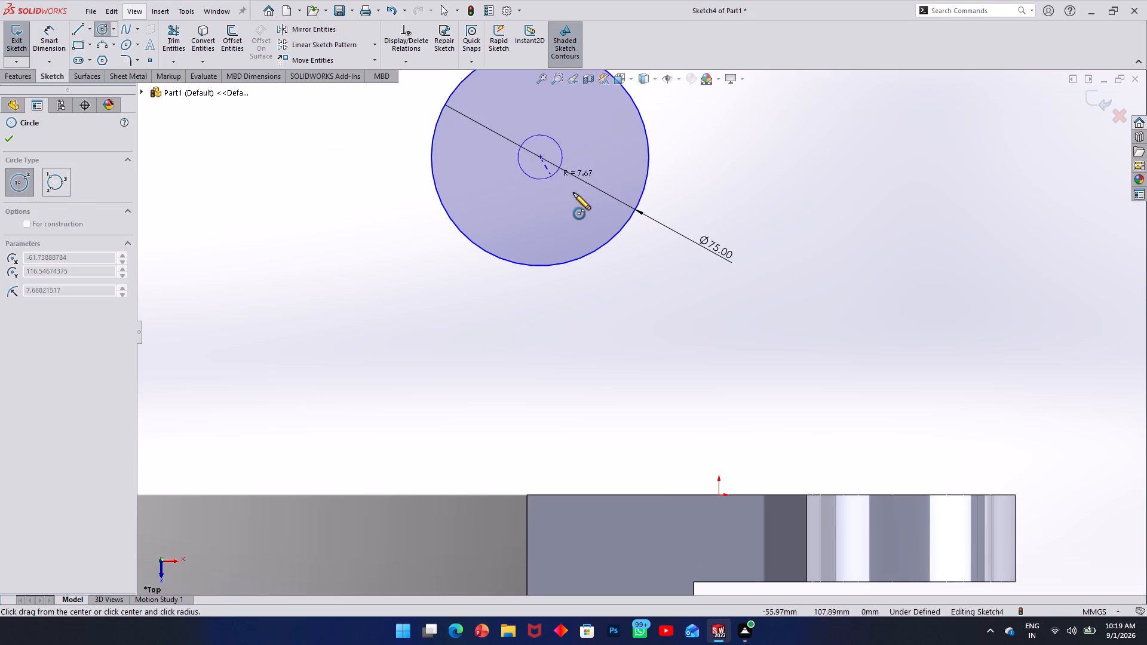
left_click(587, 200)
left_click(43, 51)
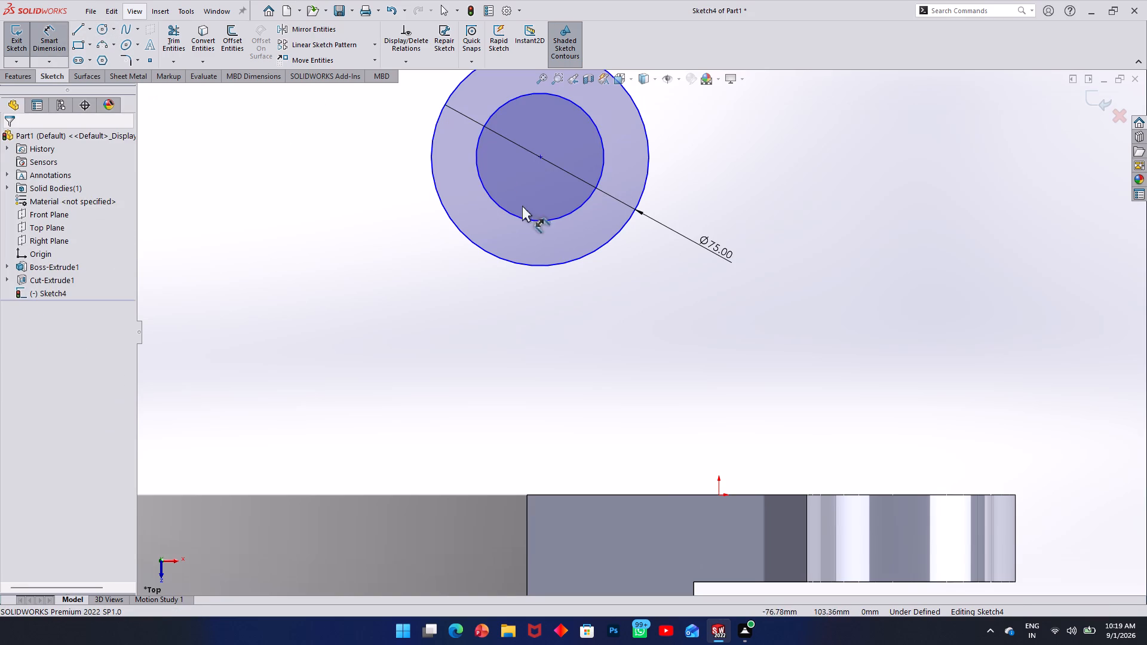
left_click(544, 219)
left_click(714, 171)
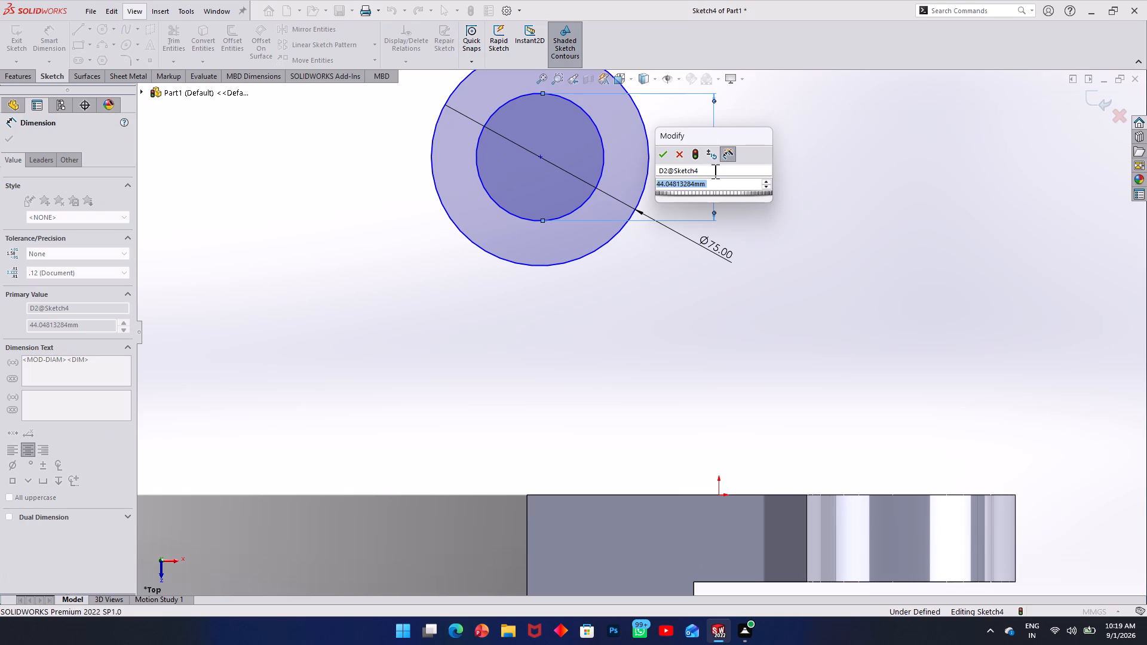
type("115")
key("Return")
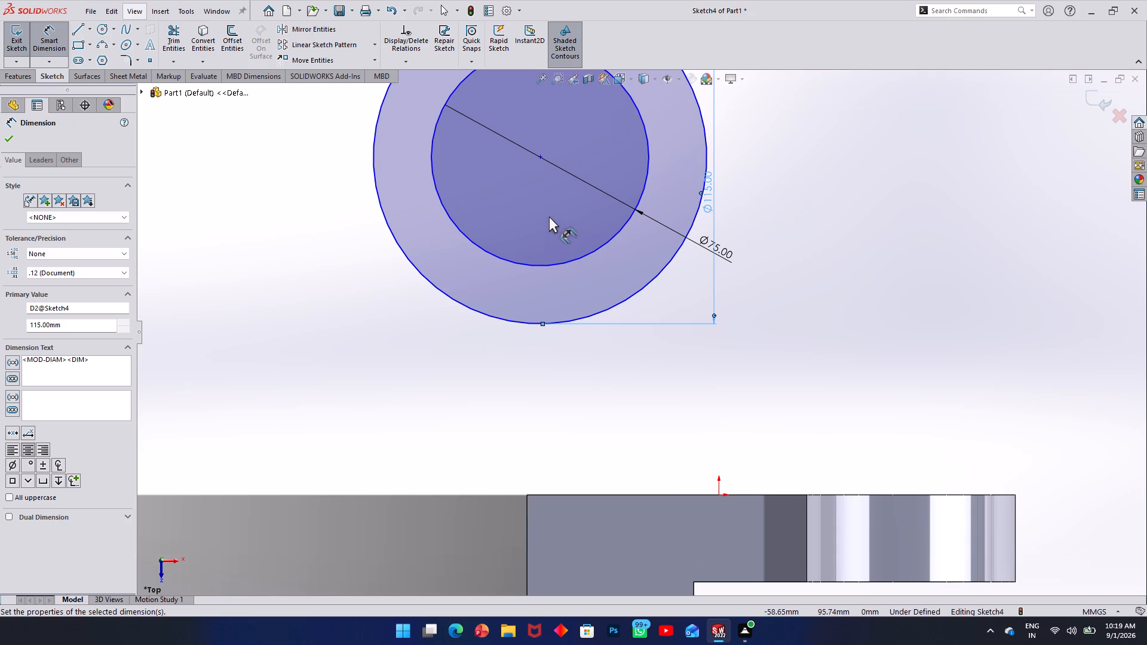
Dimension the distance from the circles' common centre to the base's back edge as 130 mm.
left_click(53, 33)
left_click(536, 156)
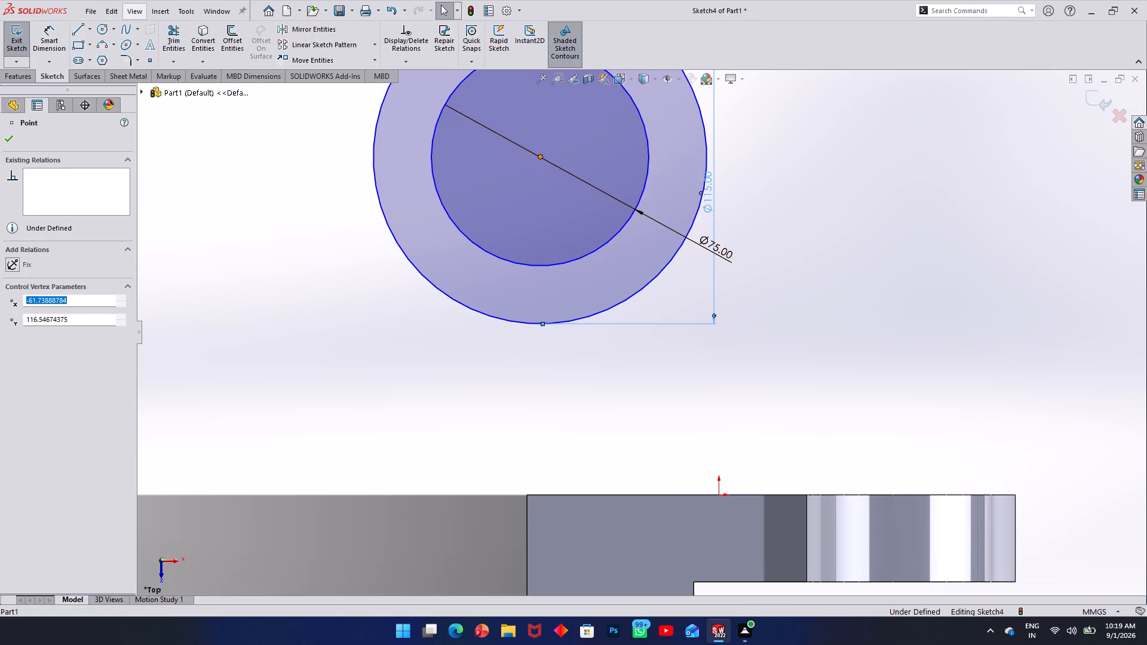
left_click(574, 494)
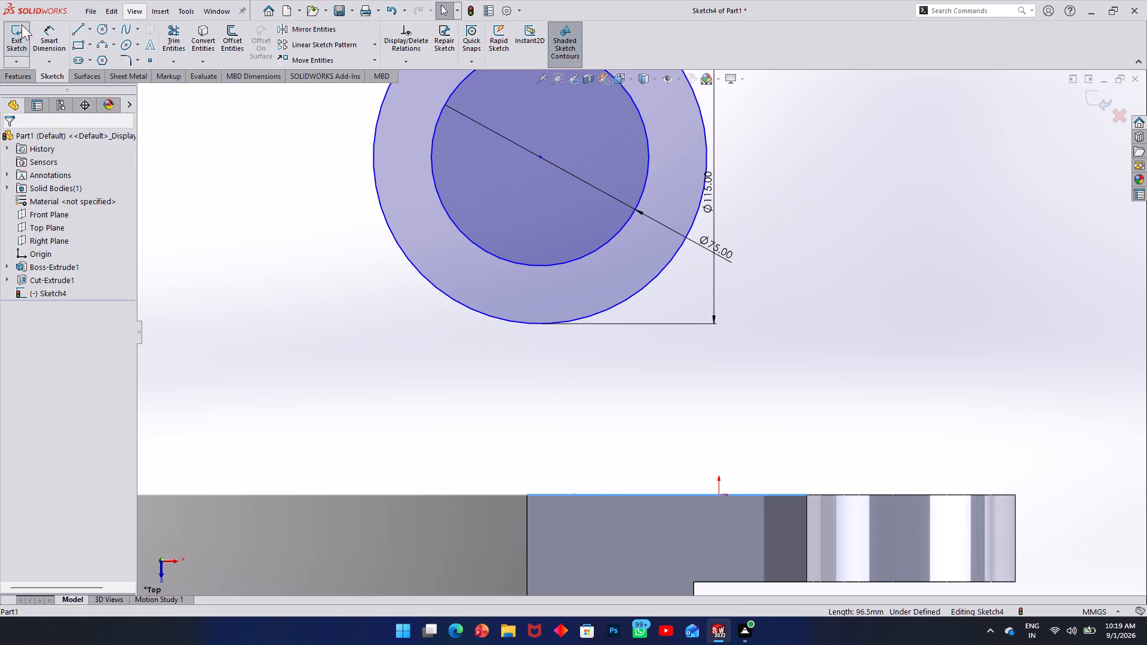
left_click(48, 29)
left_click(538, 157)
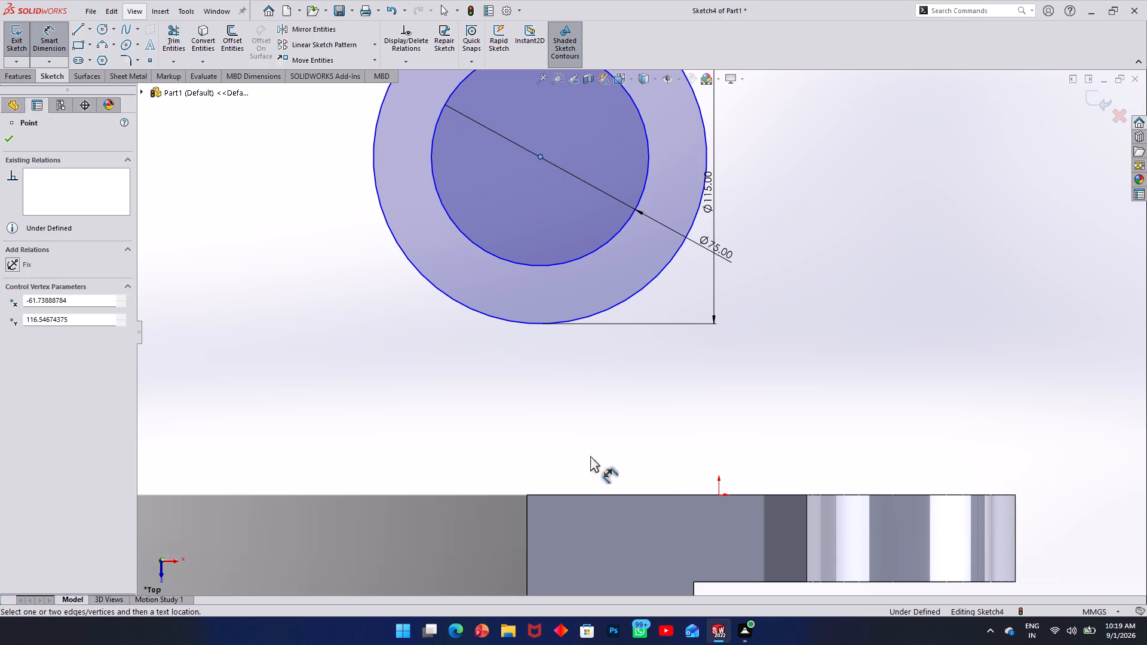
left_click(587, 495)
left_click(882, 339)
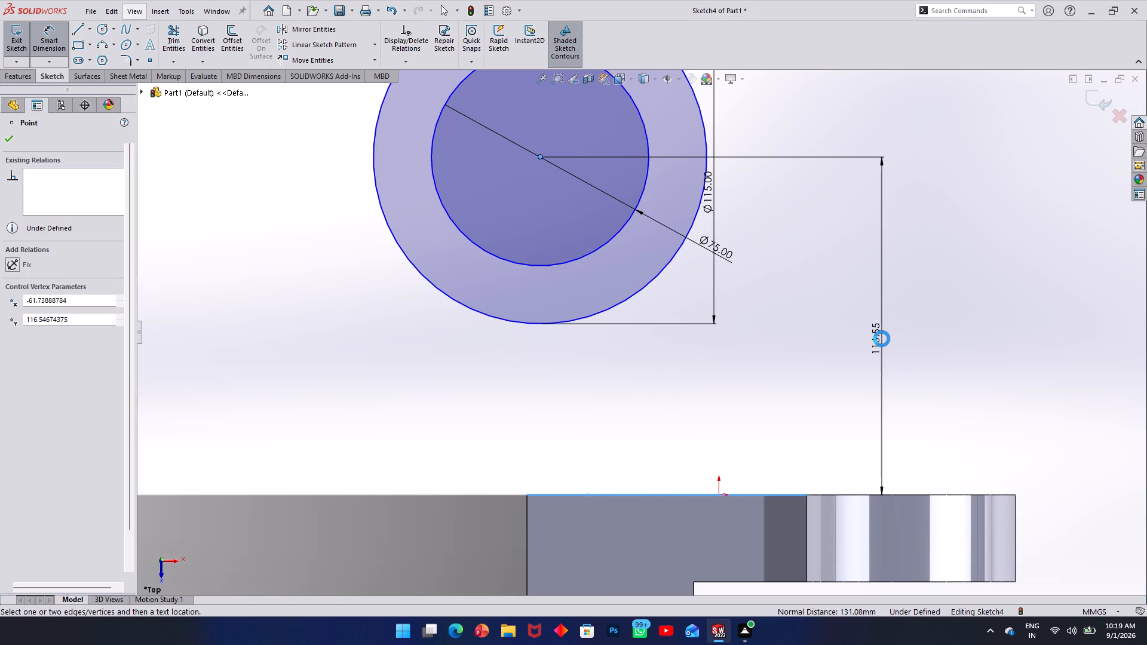
type("130")
key("Return")
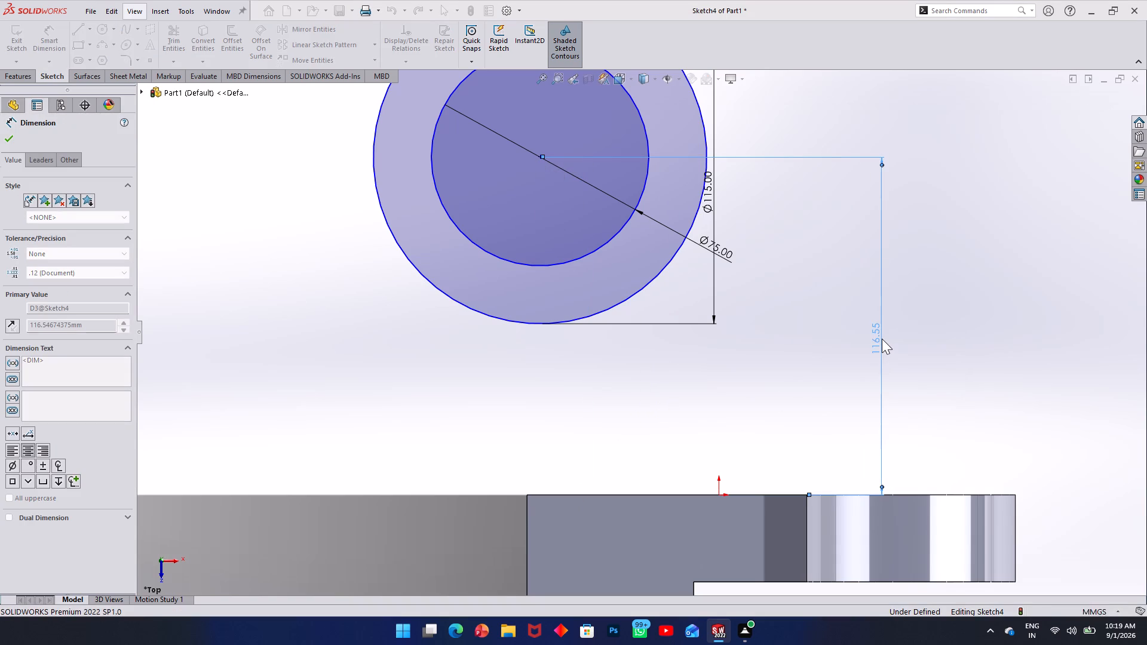
Sketch a vertical line about 118 mm long from the end corner of the base's back edge up into the circles.
scroll(757, 318, "up", 2)
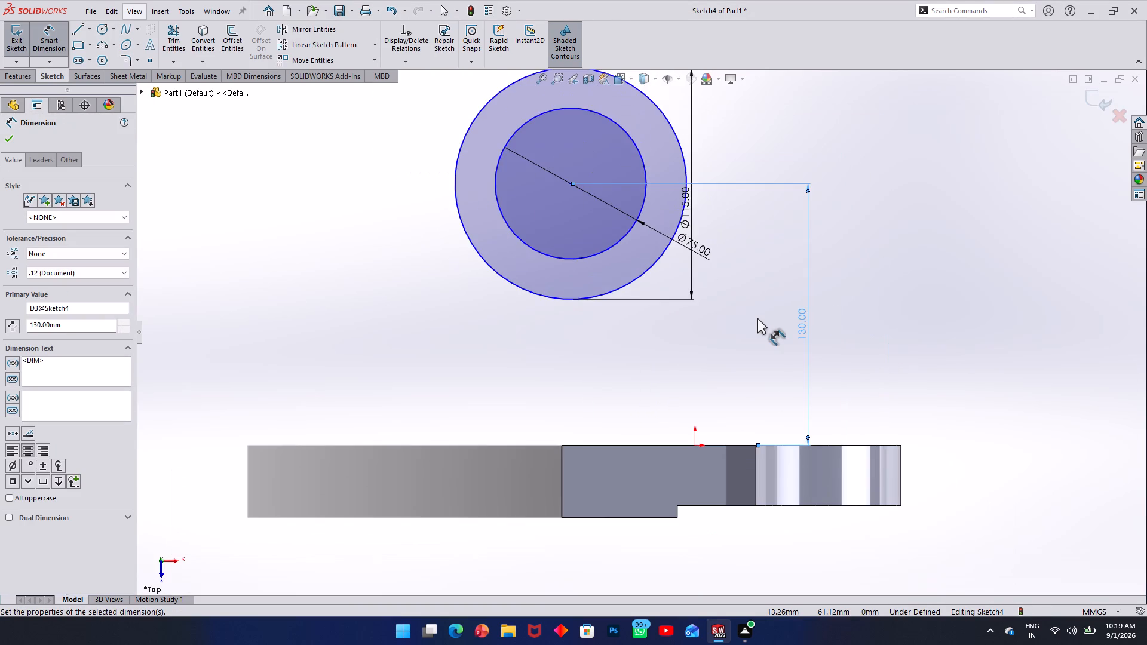
scroll(757, 318, "up", 3)
scroll(590, 293, "down", 2)
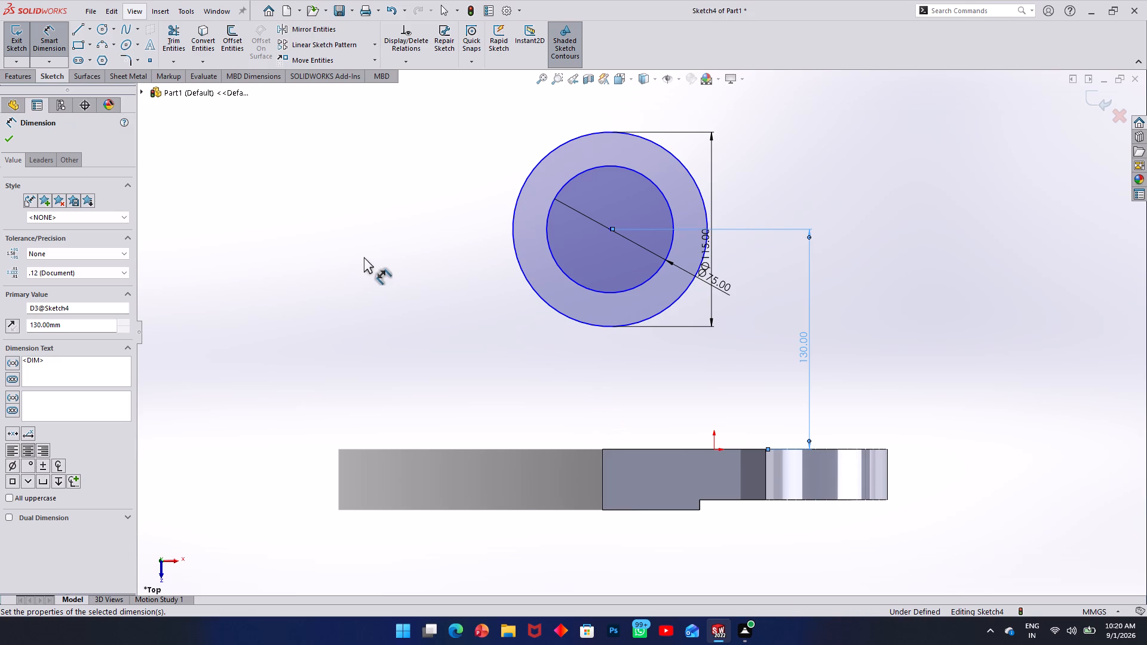
left_click(79, 32)
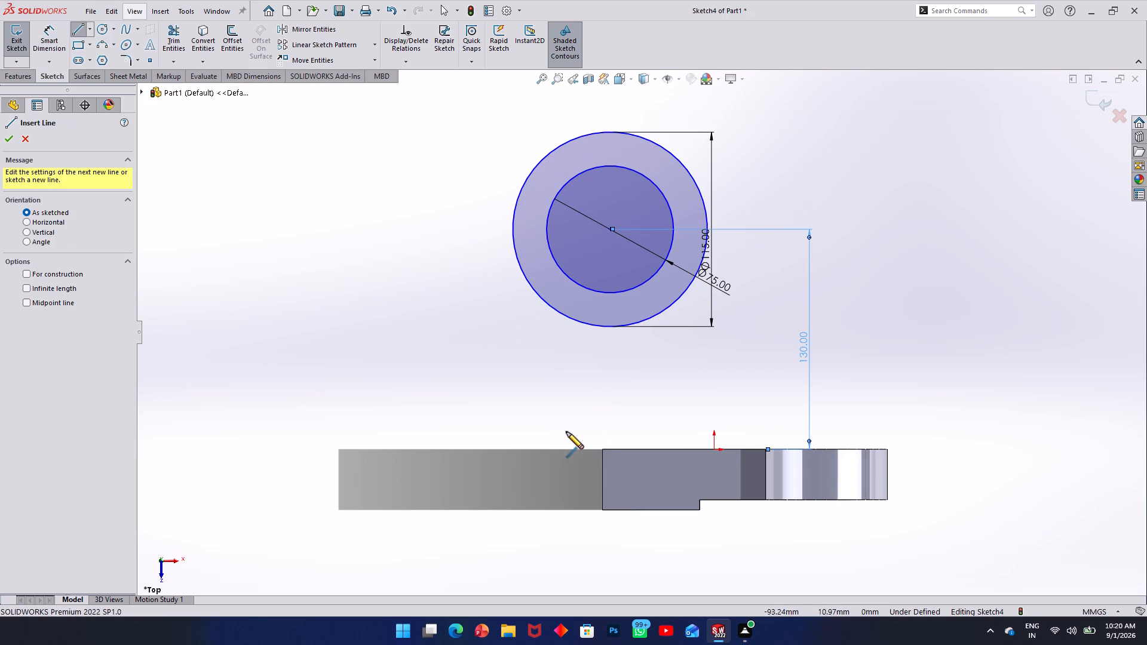
left_click(604, 449)
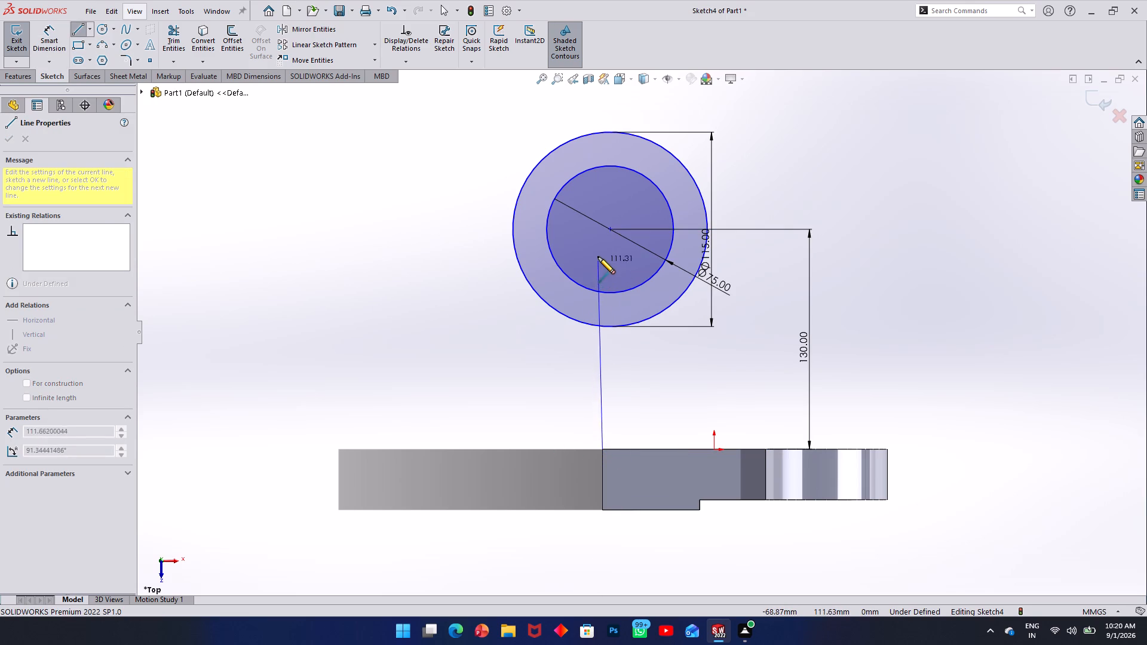
left_click(602, 251)
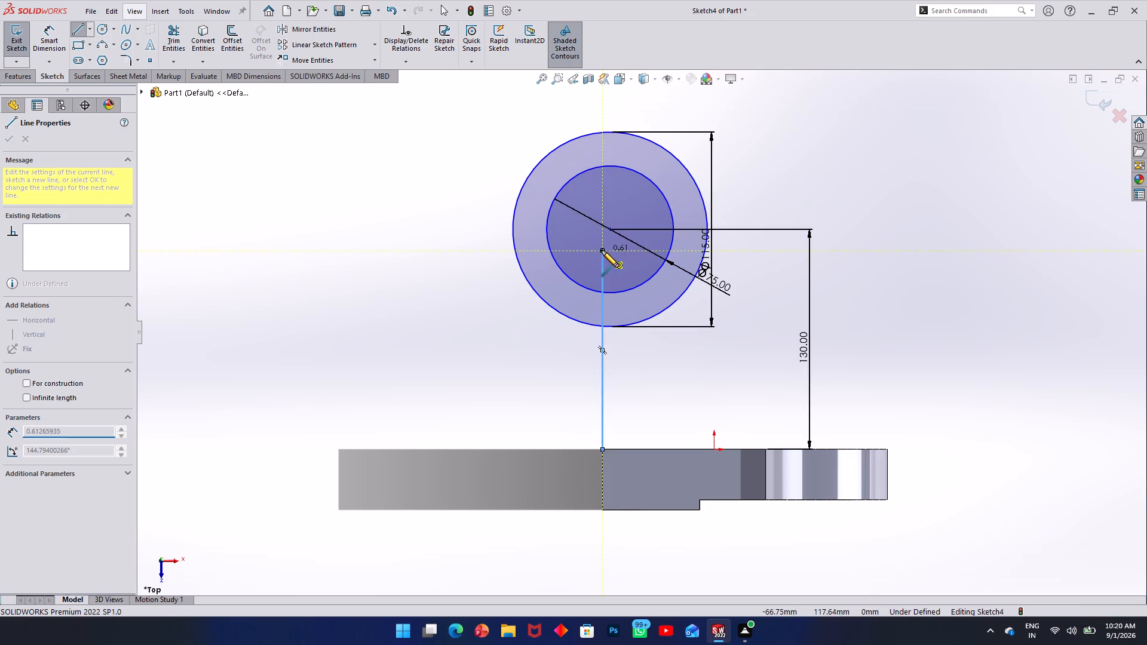
key("Escape")
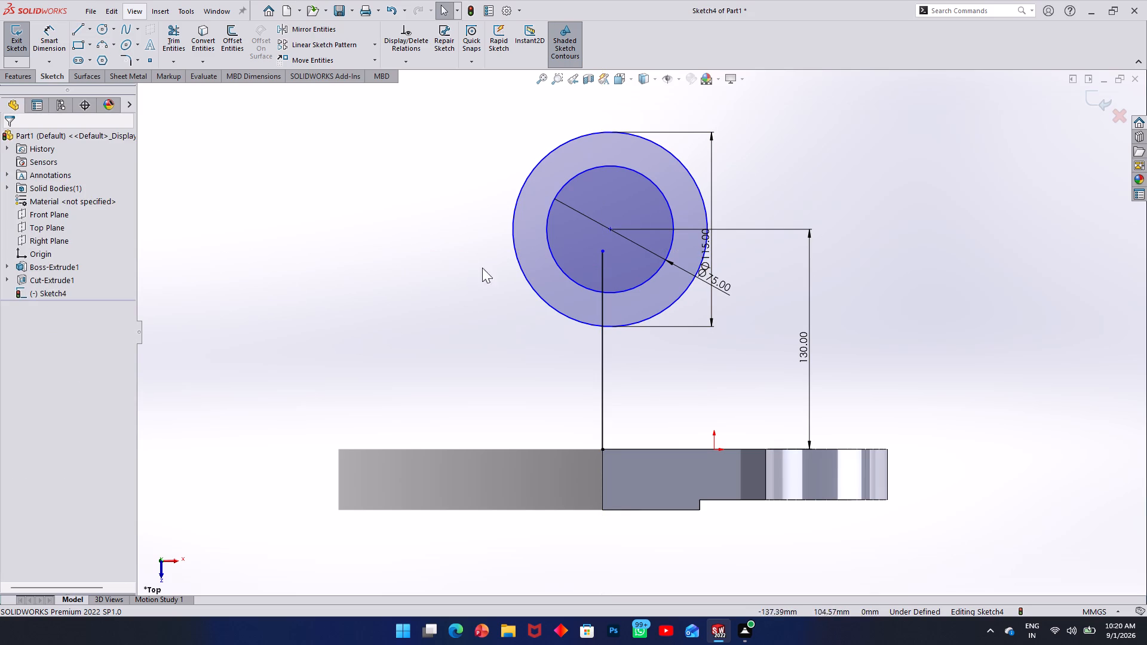
Stretch the vertical line's upper endpoint beyond the circles' centre height, making the line about 147 mm long.
left_click_drag(601, 249, 600, 219)
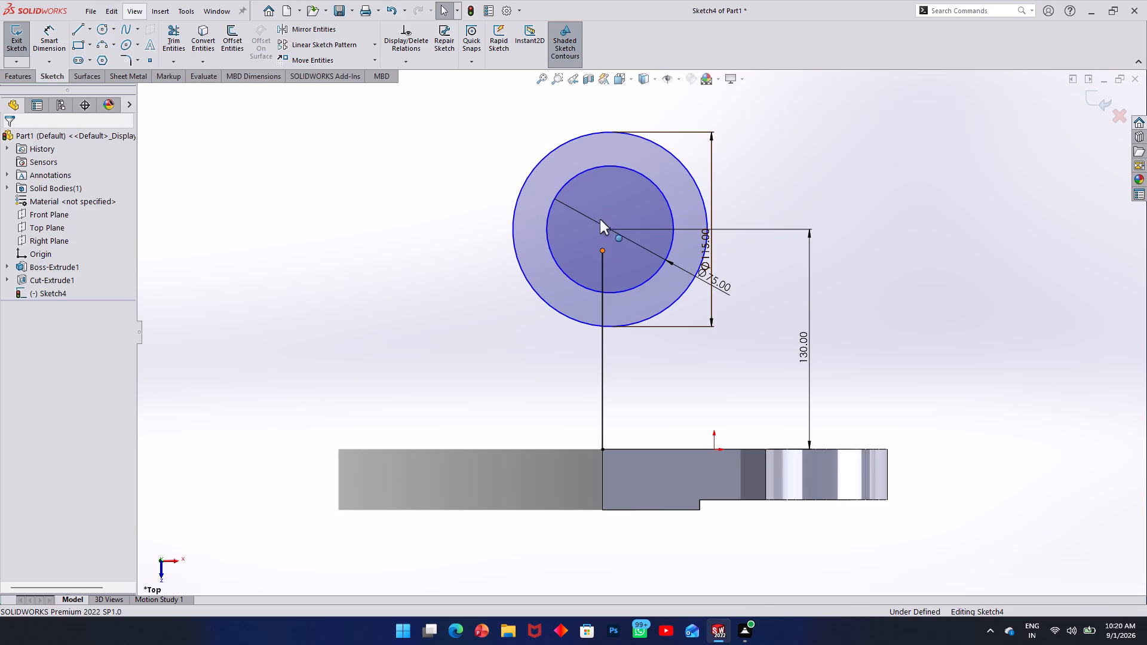
left_click_drag(600, 219, 600, 201)
key("Escape")
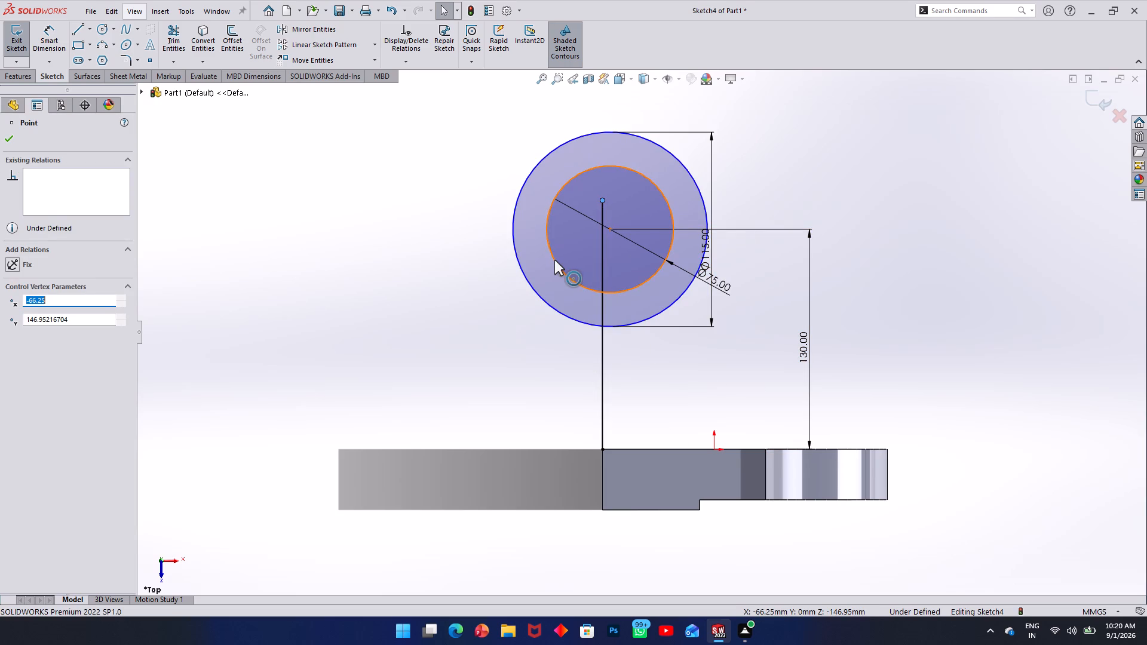
key("Escape")
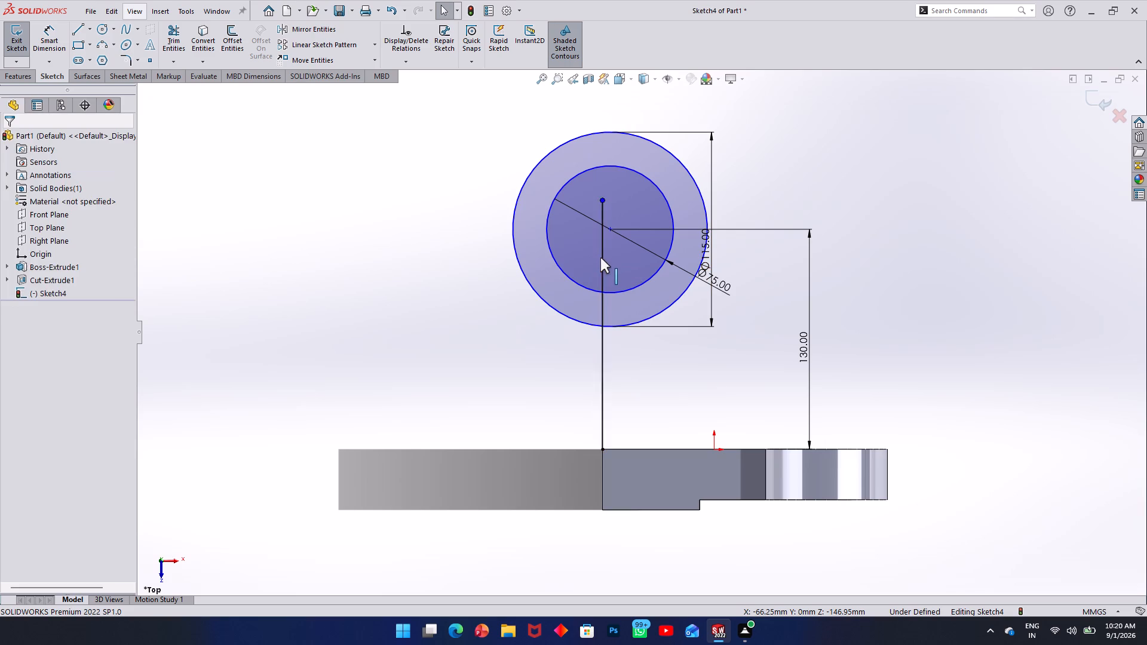
key("Escape")
Add a tangent relation between the vertical line and the 115 mm circle.
left_click(599, 267, "ctrl")
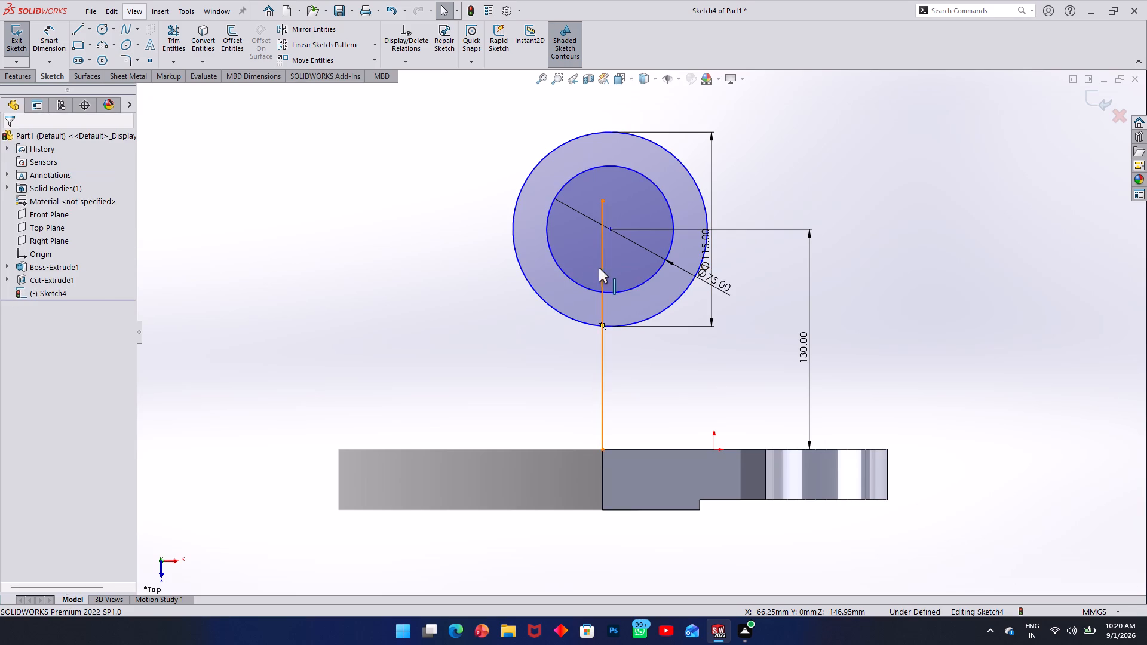
left_click(516, 254, "ctrl")
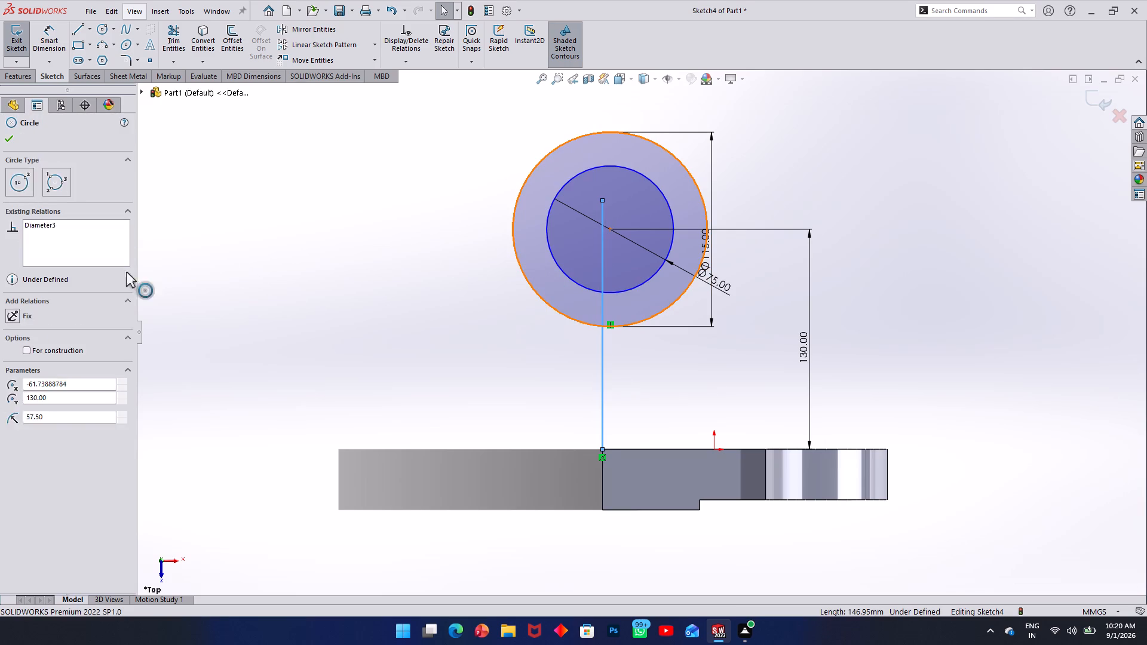
left_click(13, 329)
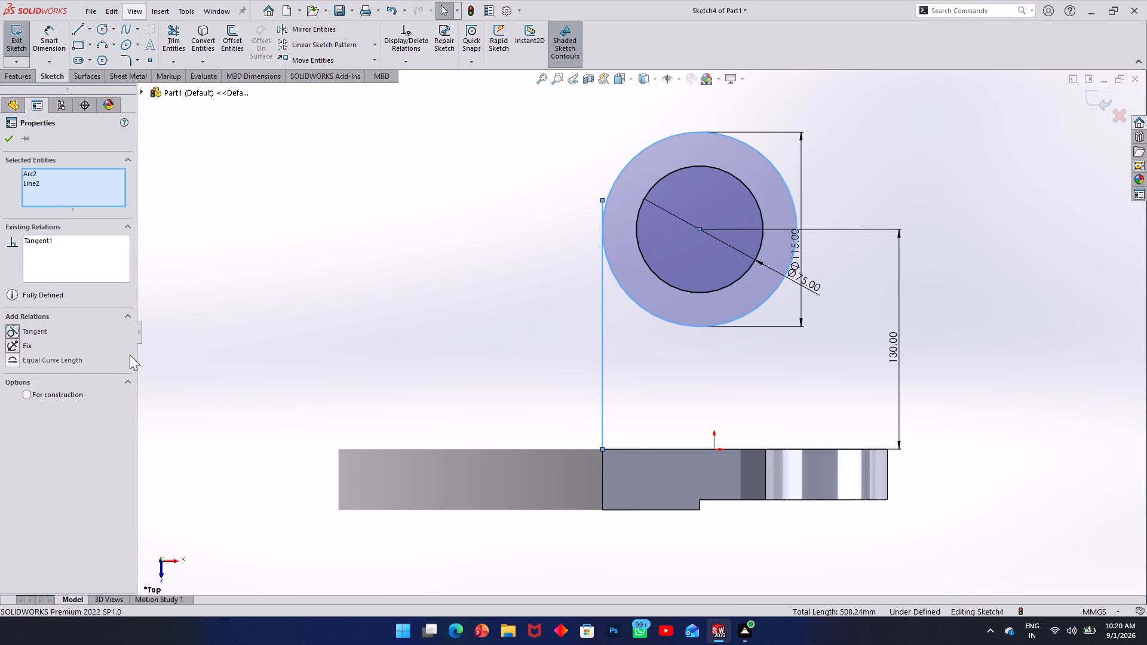
key("Escape")
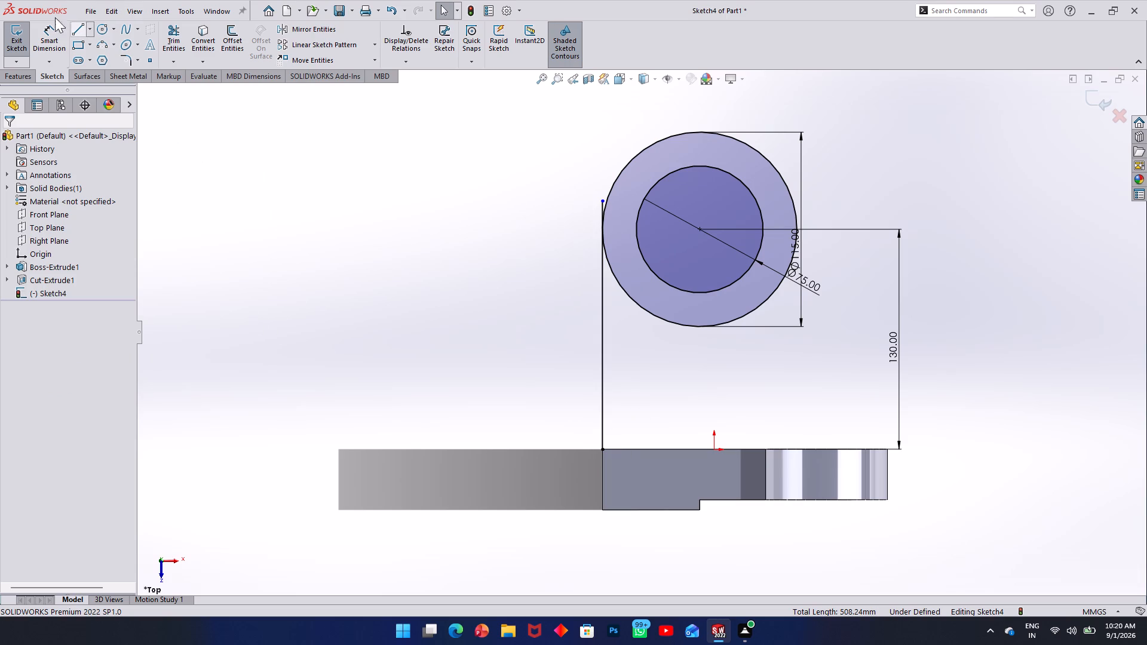
Sketch a short line along the base's back edge from the tangent line's foot, continuing with a vertical line about 92 mm long into the circular ring.
left_click(75, 29)
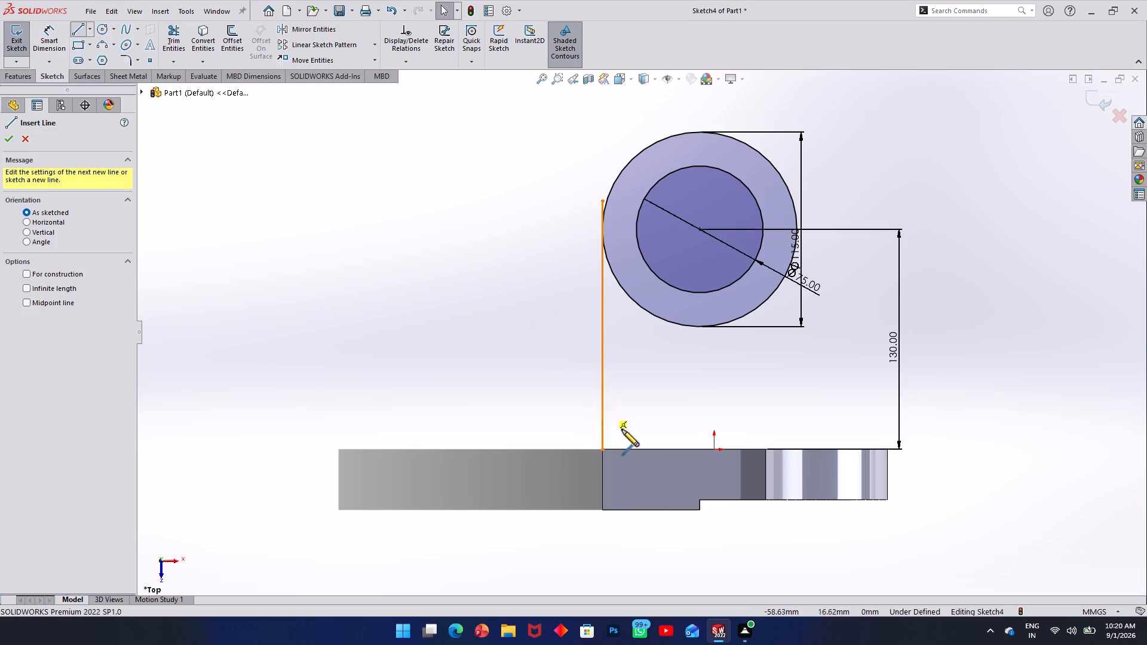
left_click(603, 453)
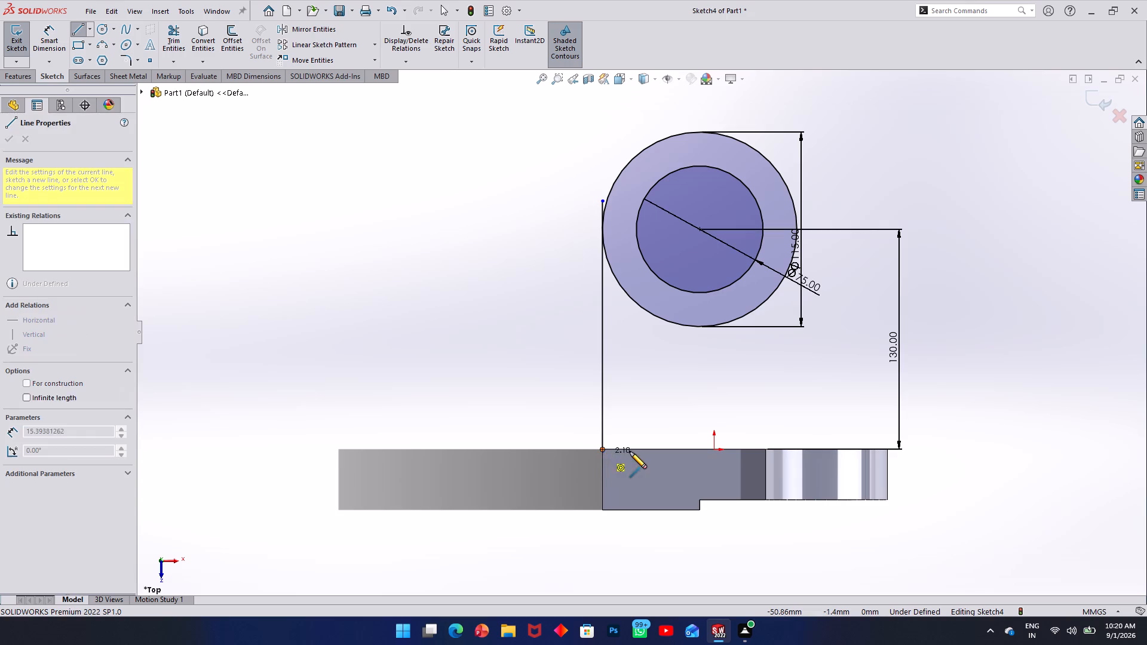
left_click(643, 451)
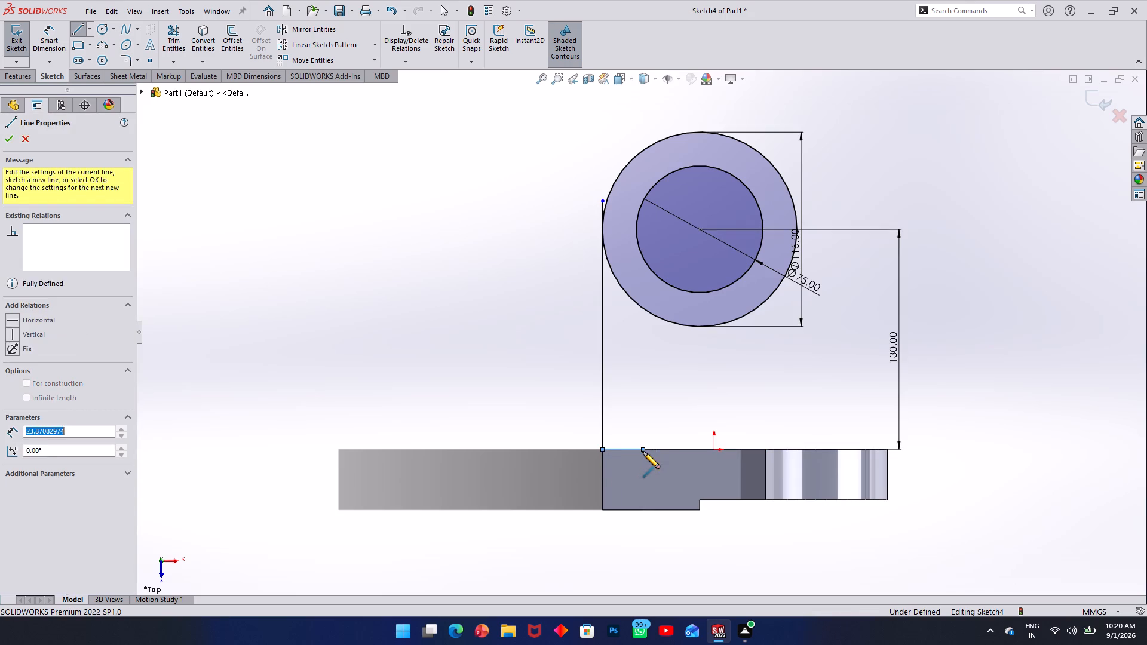
left_click(643, 294)
key("Escape")
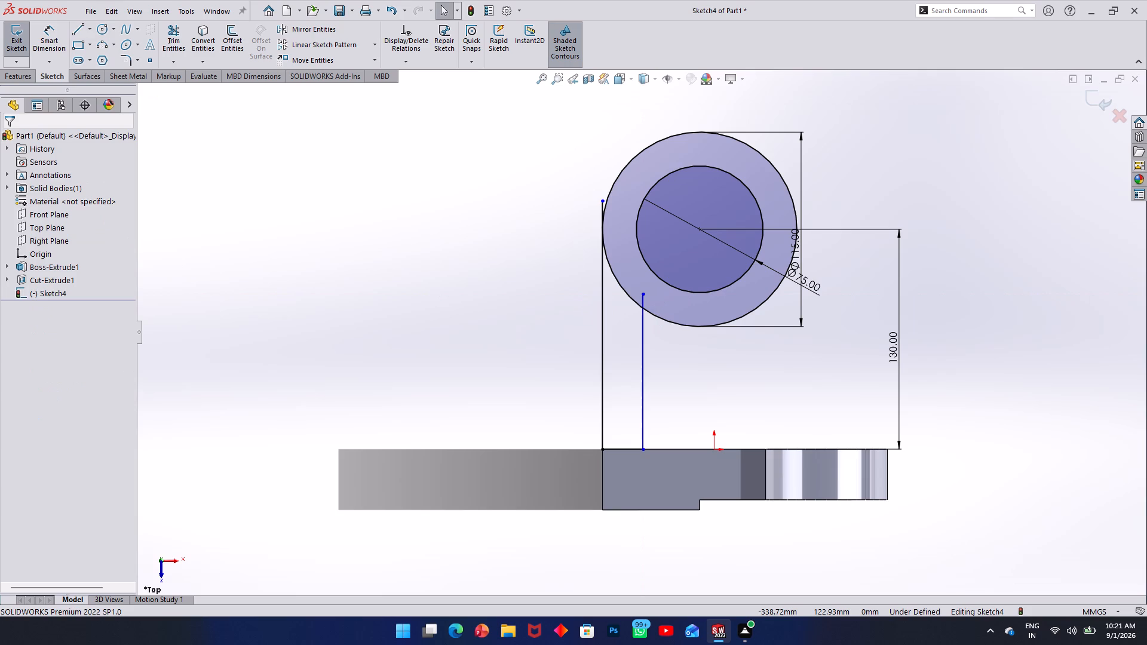
Dimension the short line along the base's back edge to 30 mm, setting the arm's width.
left_click(49, 51)
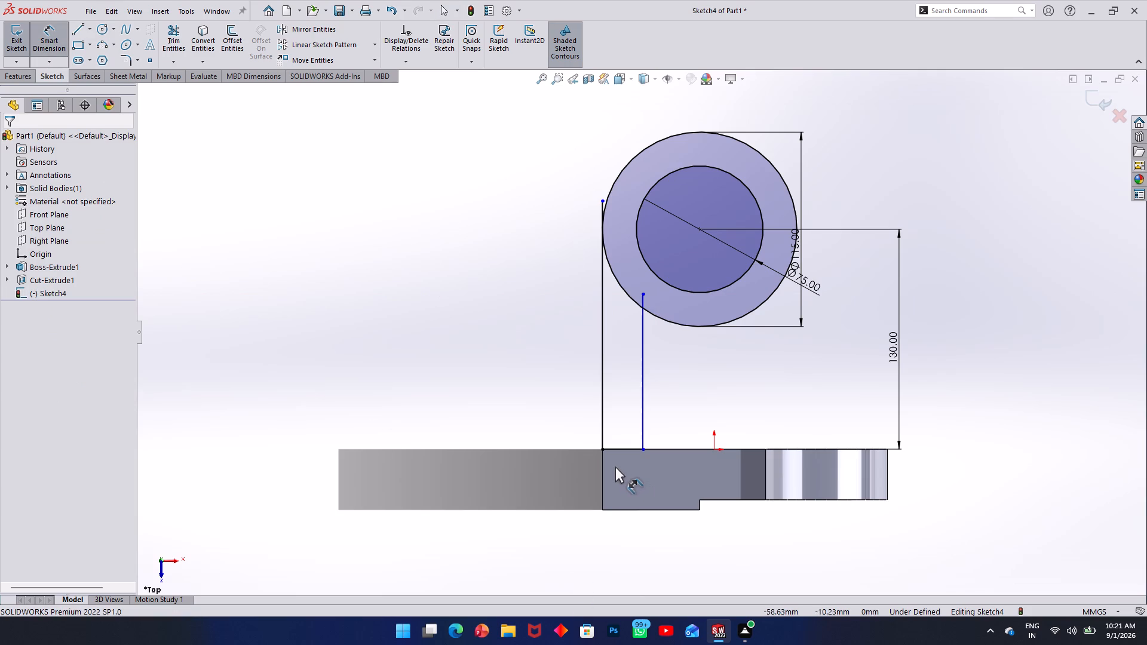
left_click(617, 447)
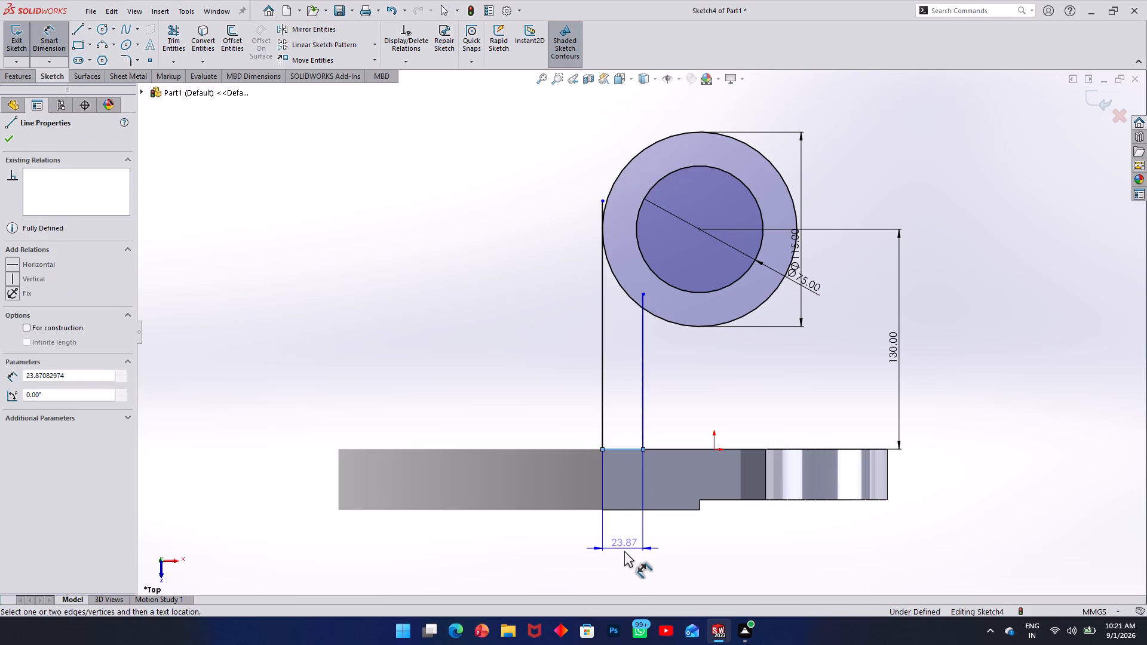
left_click(624, 551)
type("30")
key("Return")
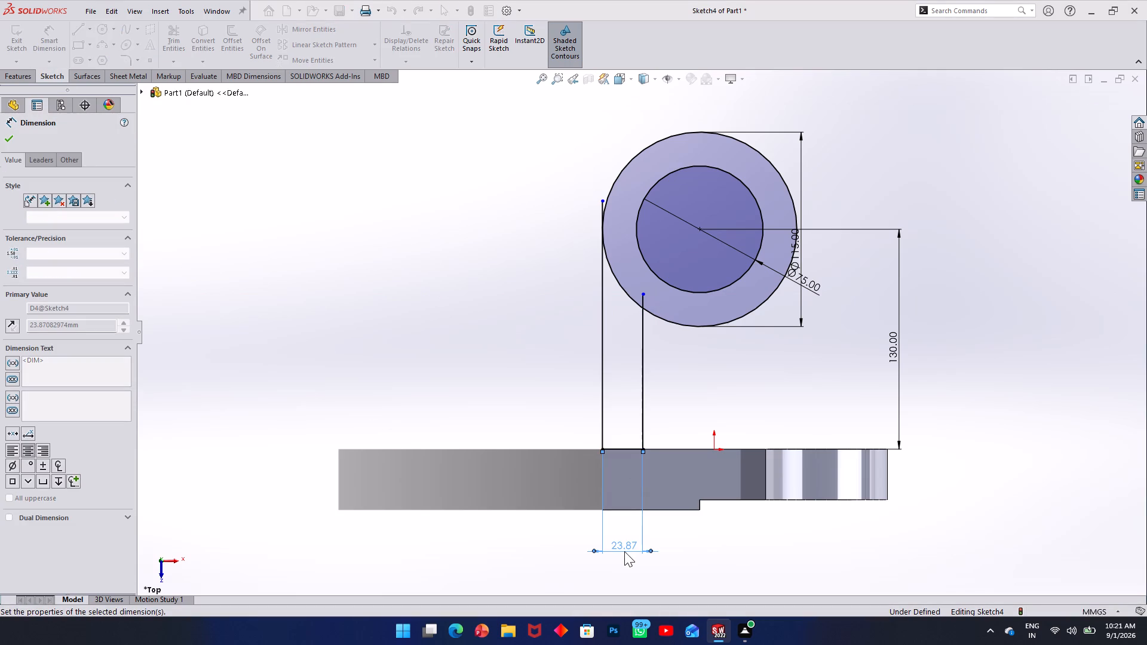
left_click(265, 399)
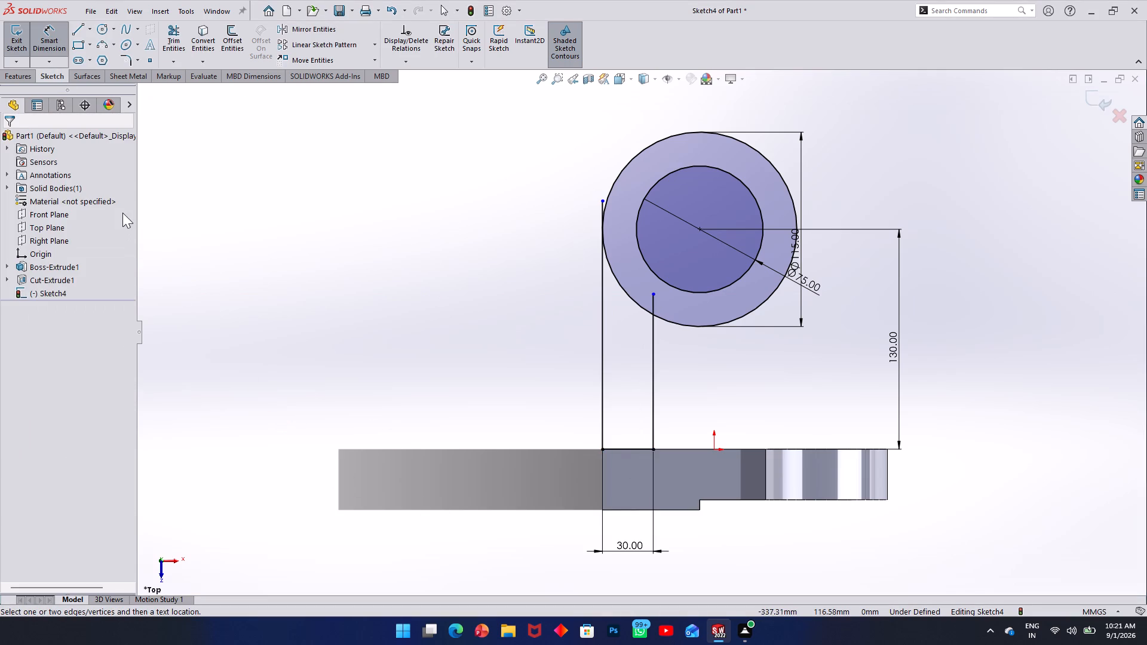
Trim the arm's inner line end inside the 115 mm circle and the outer line's overhang above the tangent point.
left_click(170, 44)
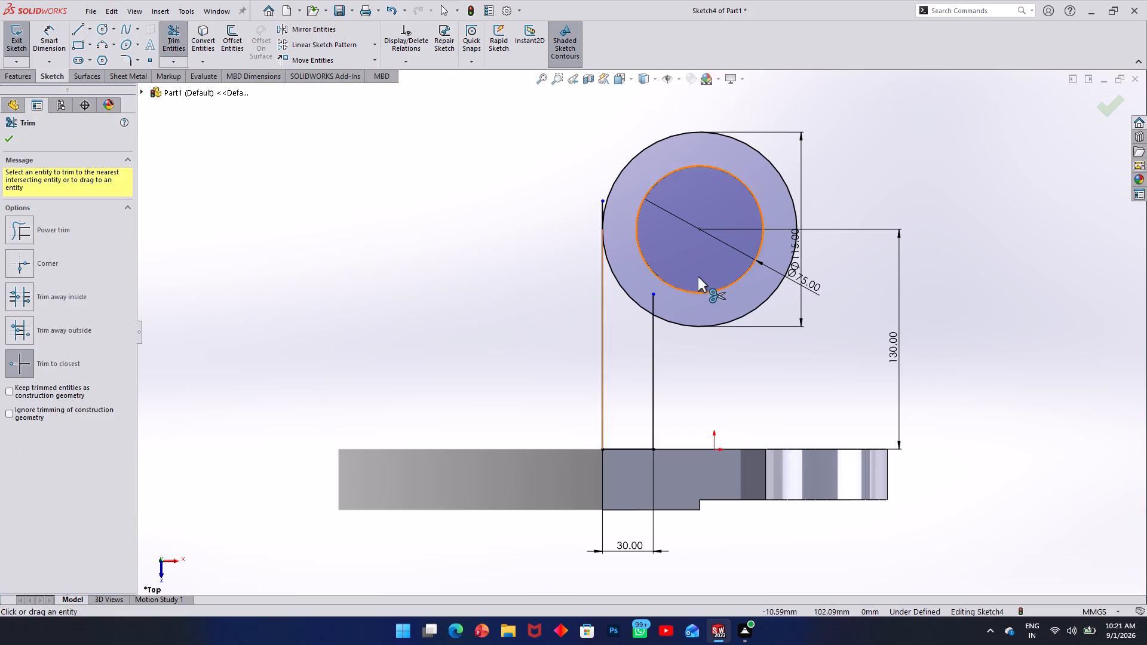
left_click(652, 301)
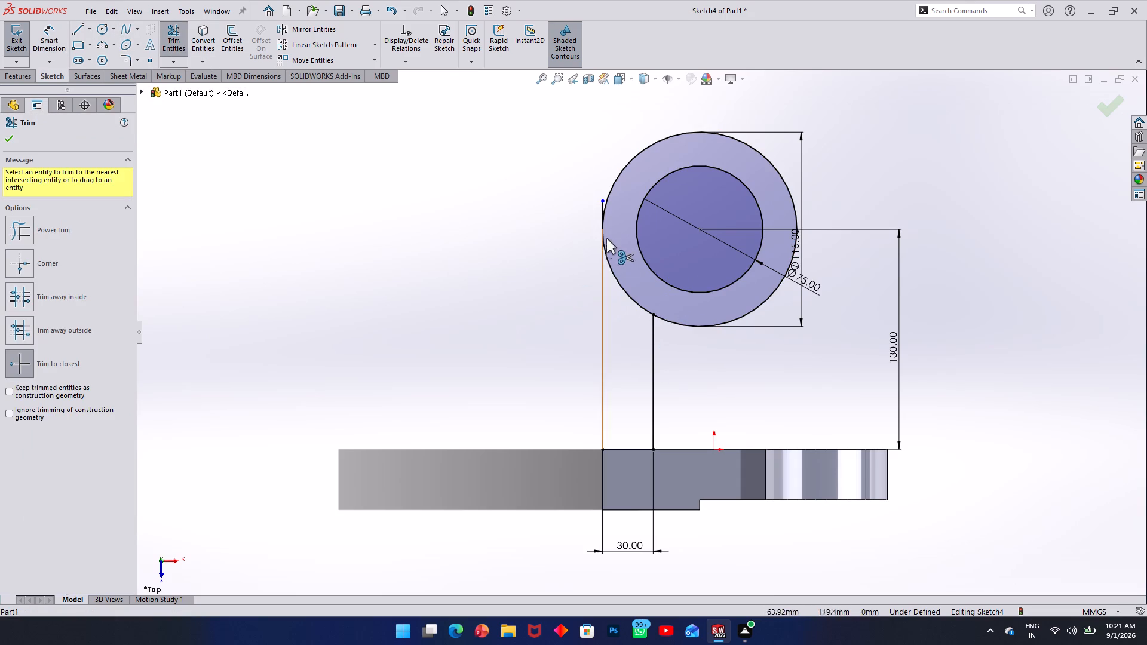
left_click(602, 205)
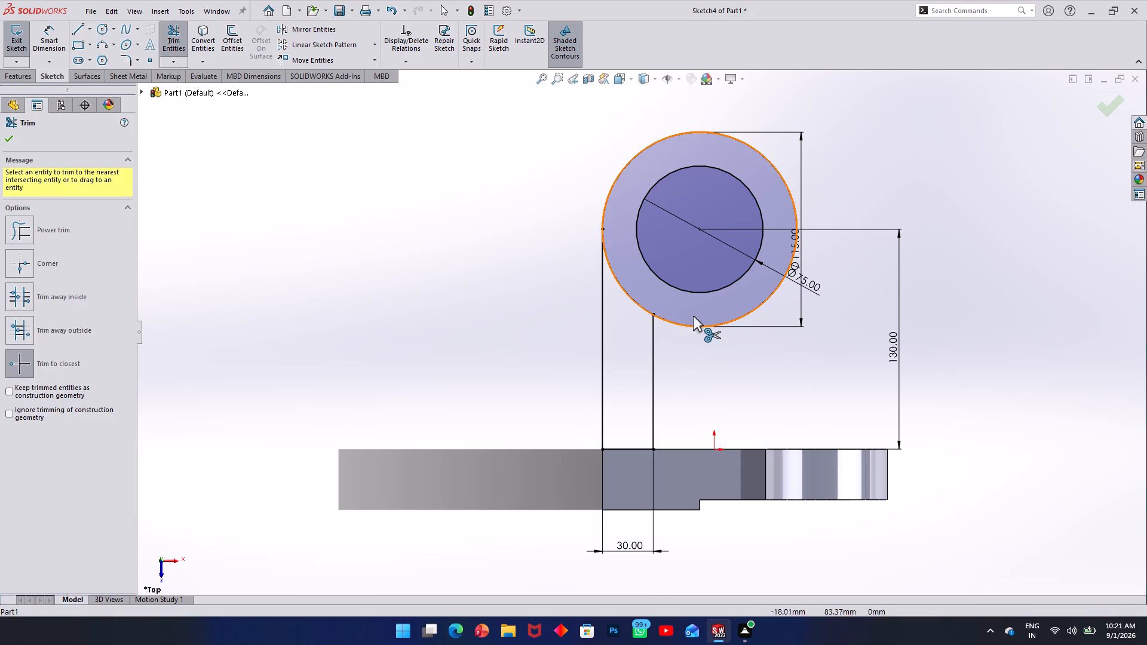
key("Escape")
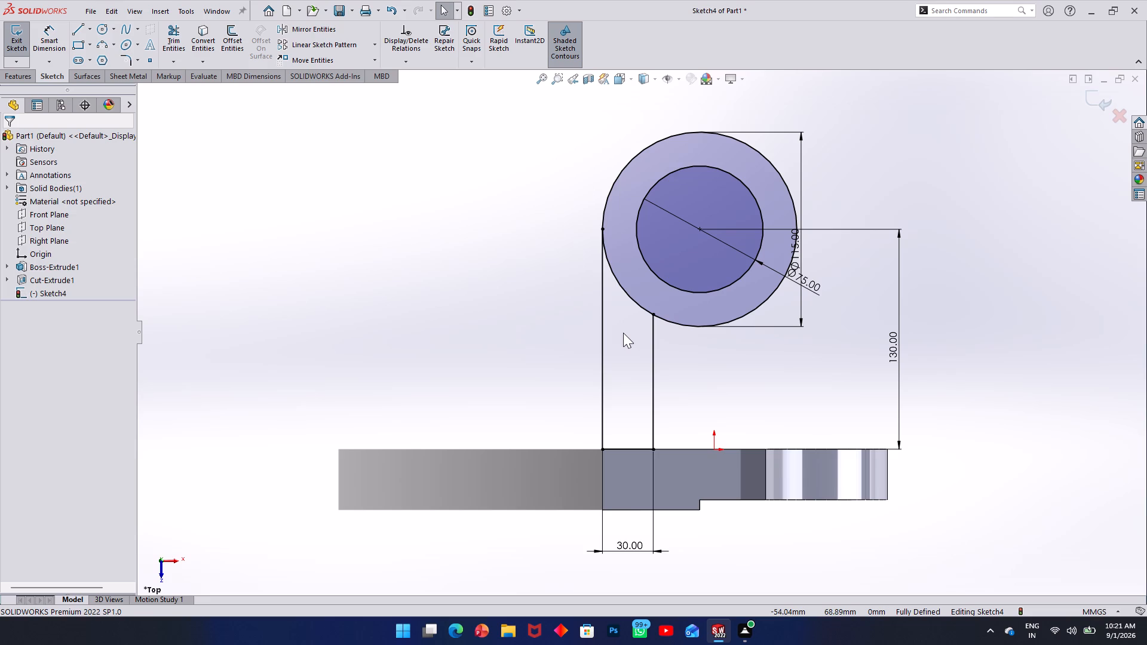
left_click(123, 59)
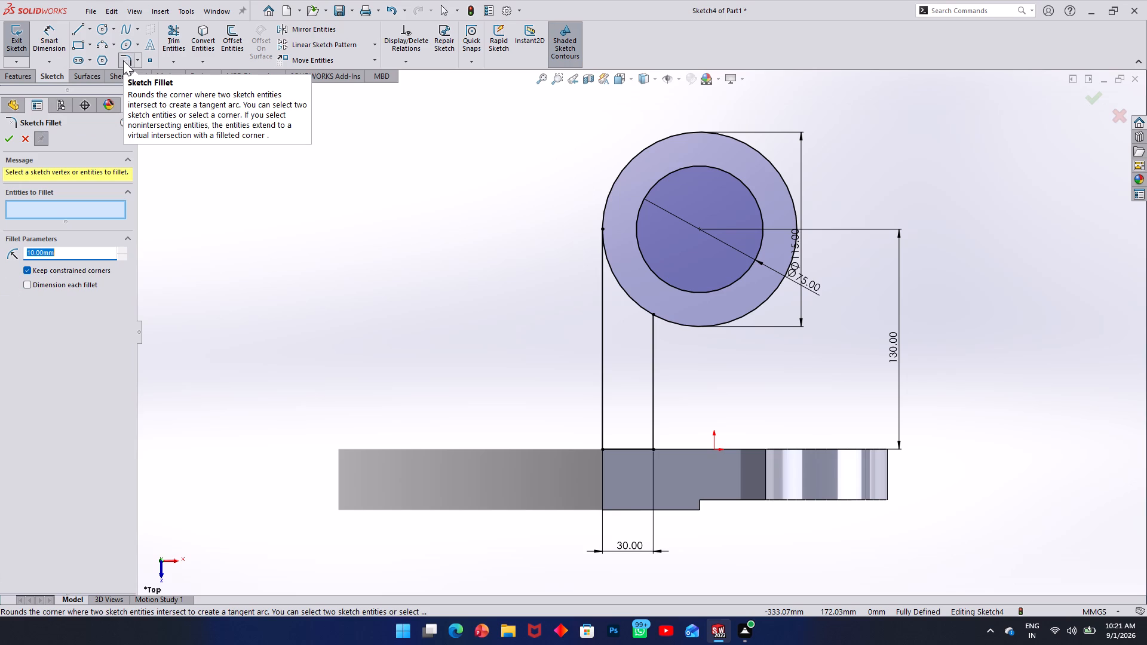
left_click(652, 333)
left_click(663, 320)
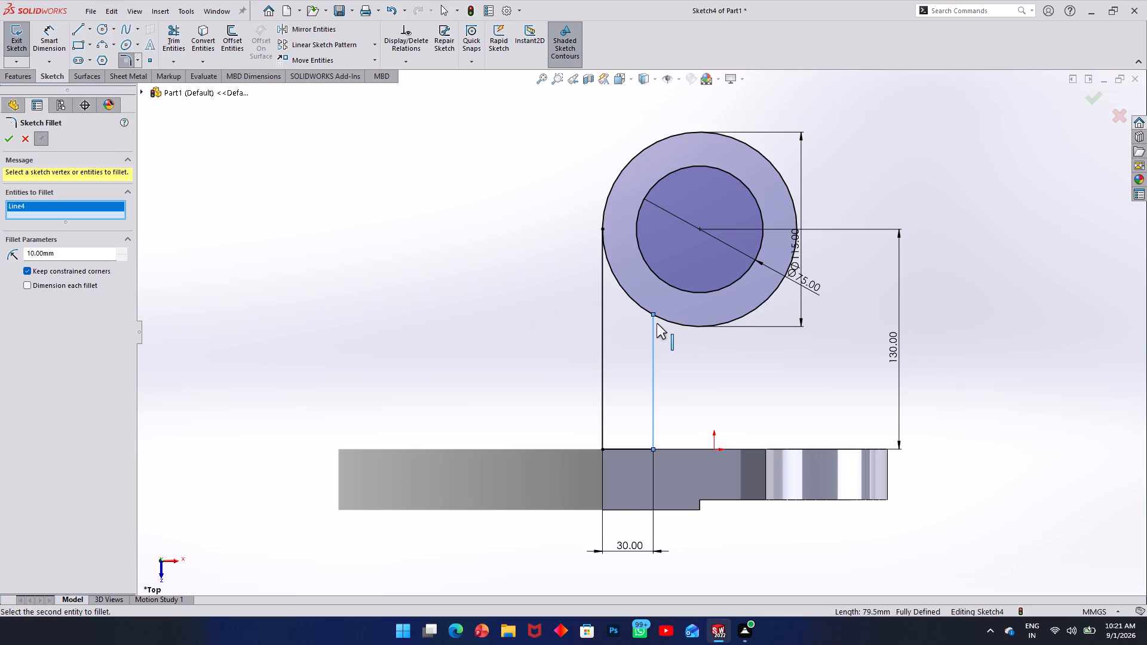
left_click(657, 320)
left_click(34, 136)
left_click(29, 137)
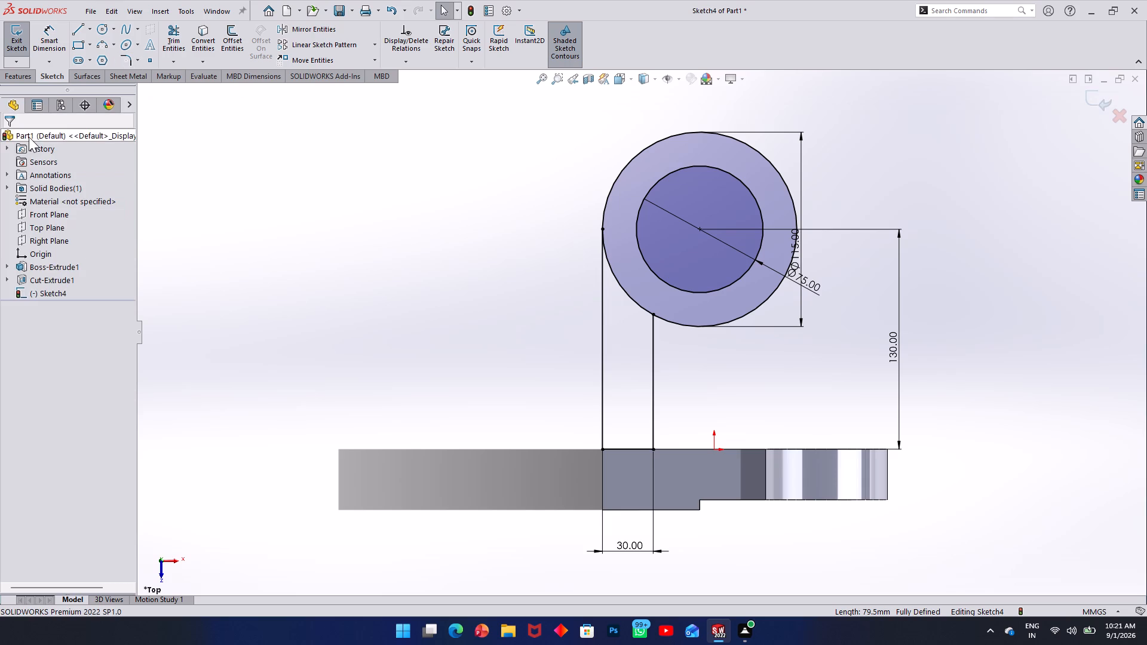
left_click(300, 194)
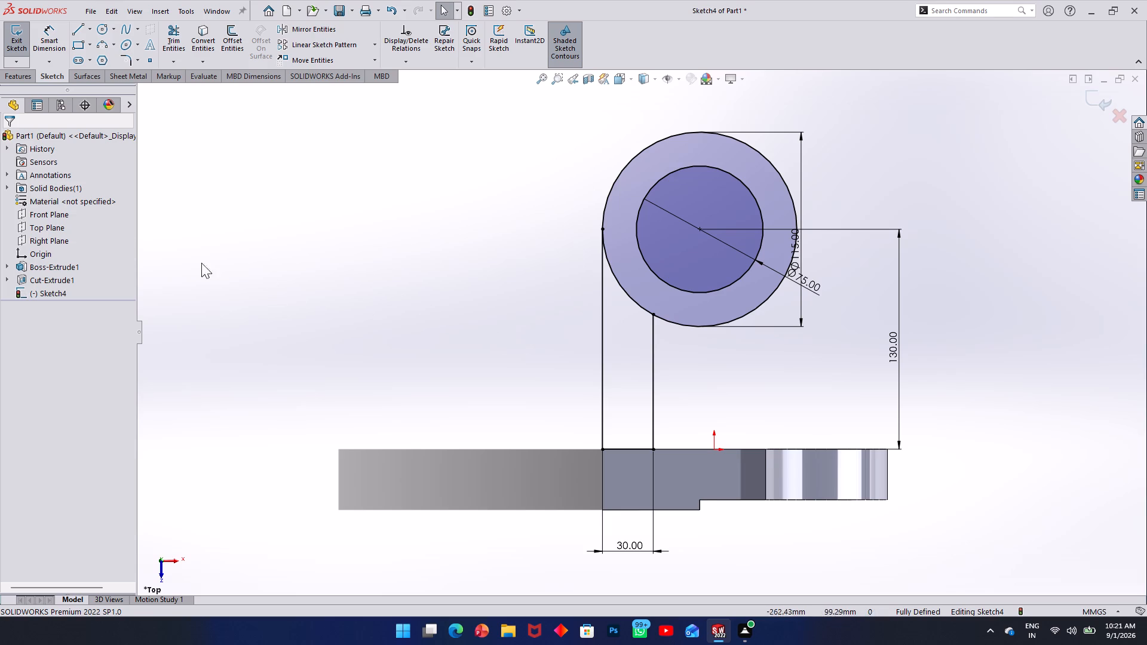
Finish the sketch and extrude only the ring region between the 75 and 115 mm circles 120 mm, Mid Plane.
left_click(16, 49)
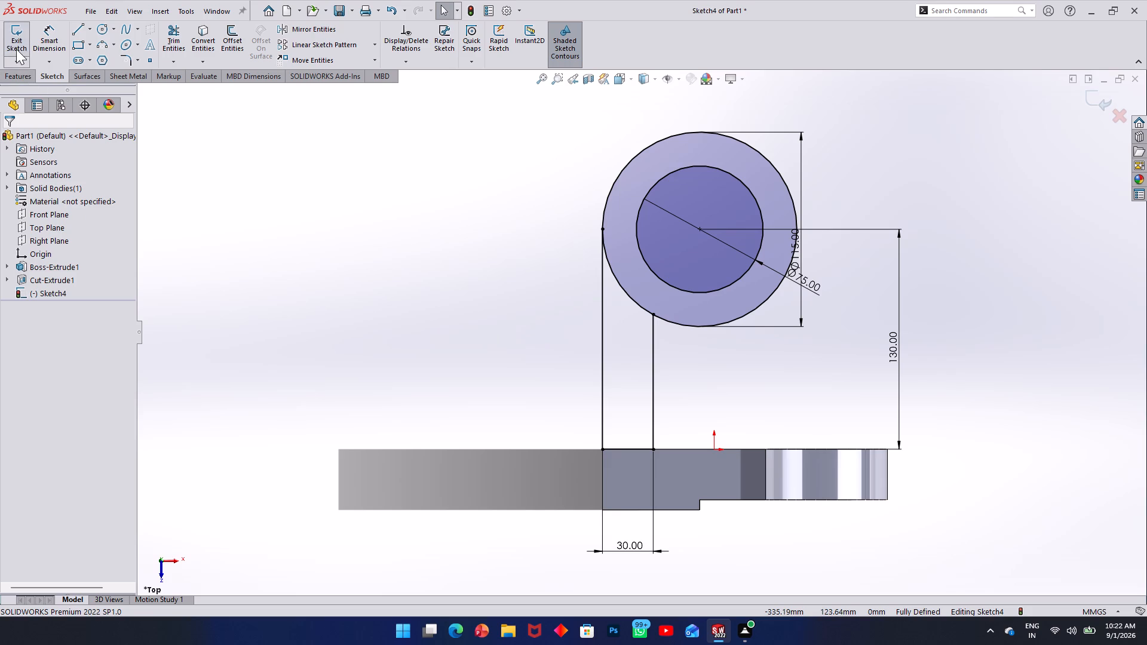
middle_click_drag(333, 270, 465, 334)
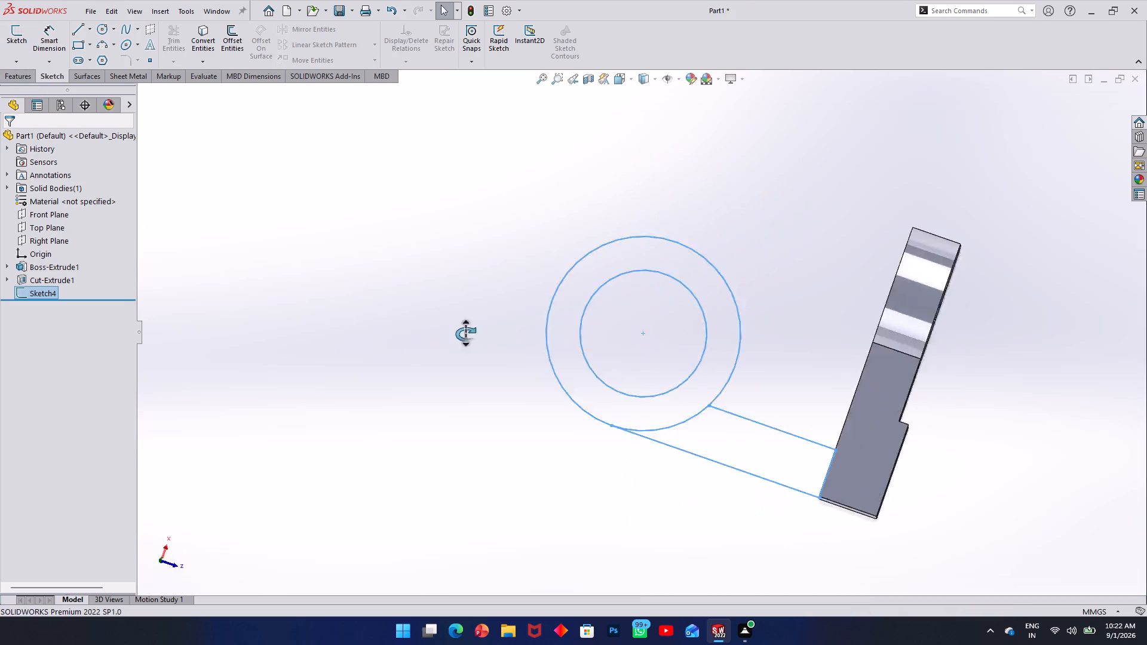
middle_click_drag(465, 334, 473, 158)
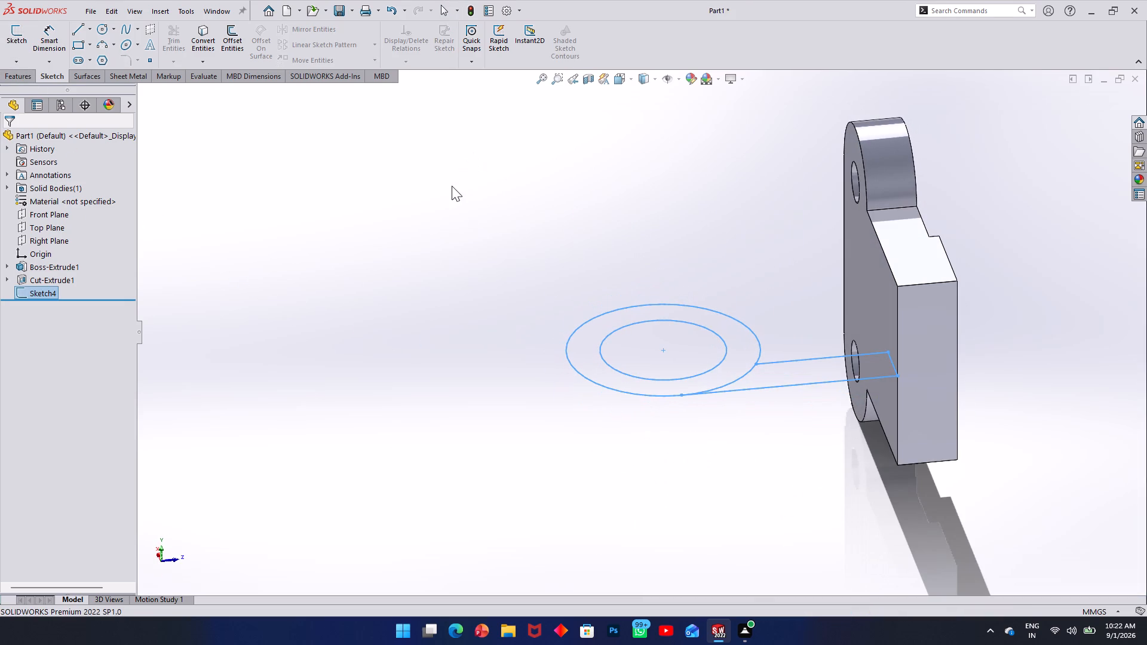
left_click(26, 74)
left_click(23, 39)
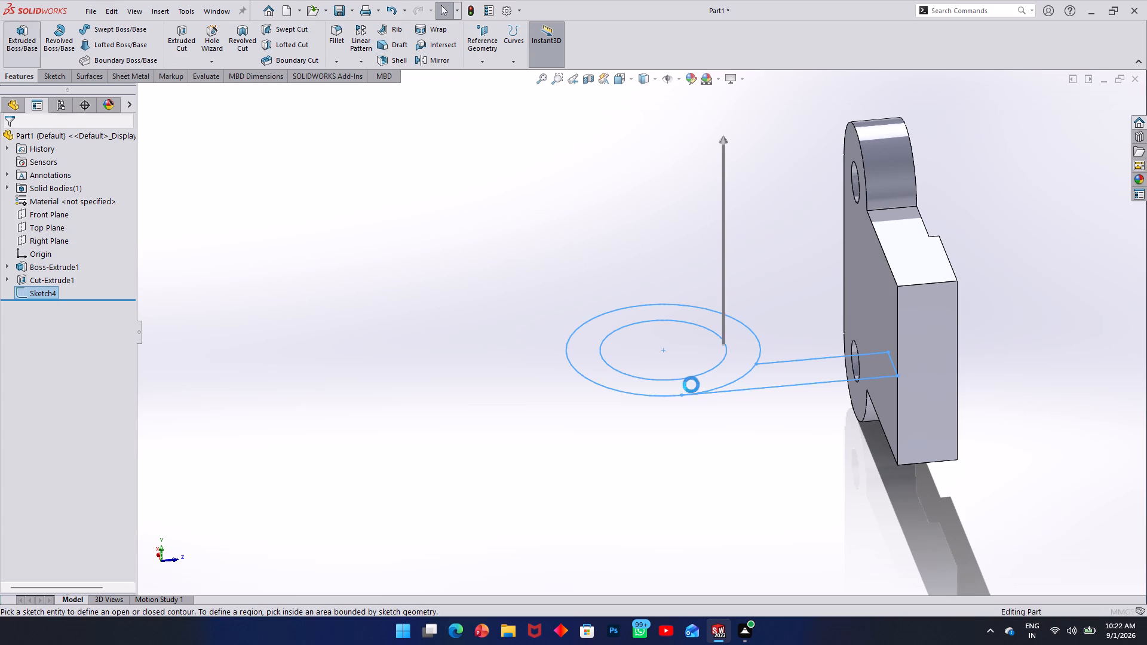
left_click(698, 383)
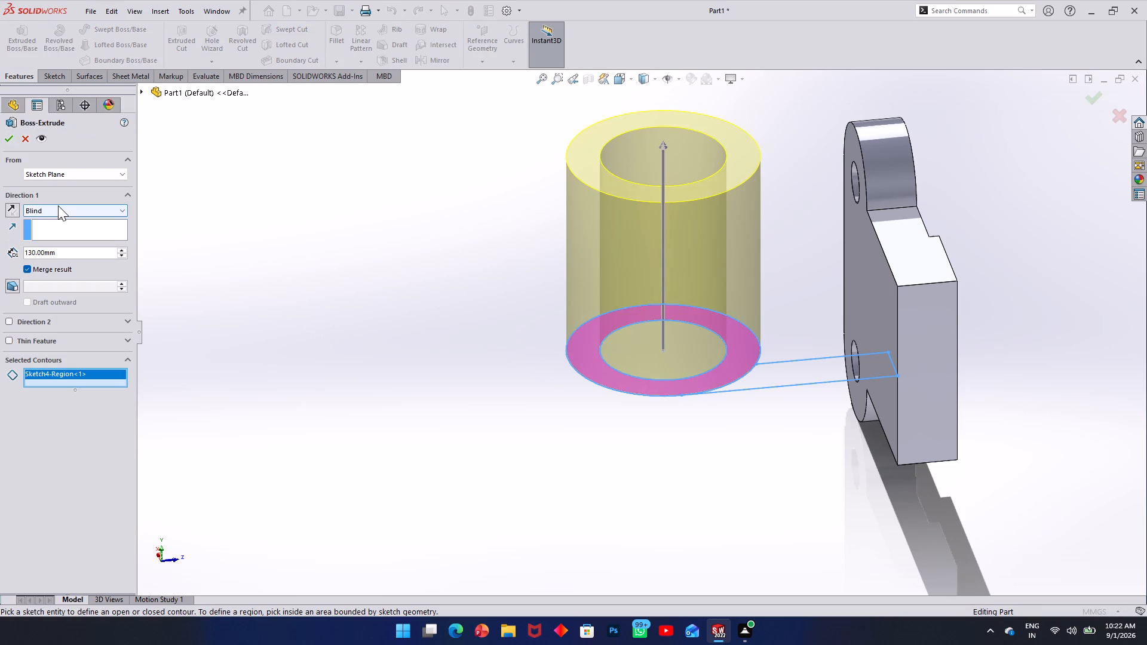
left_click(58, 205)
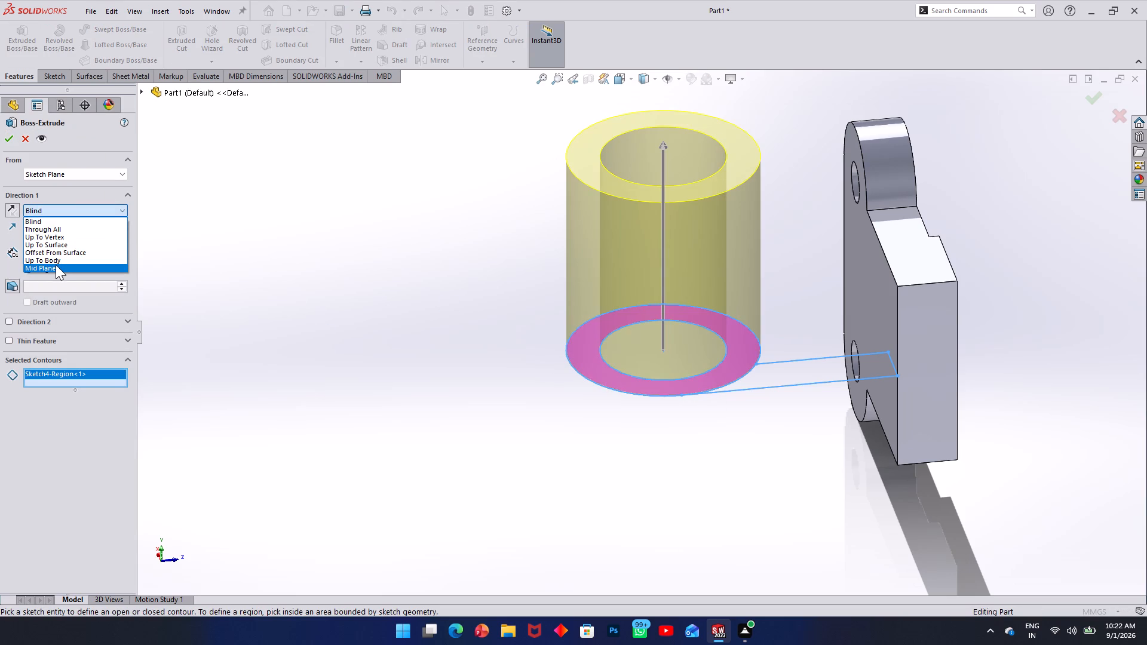
left_click(56, 266)
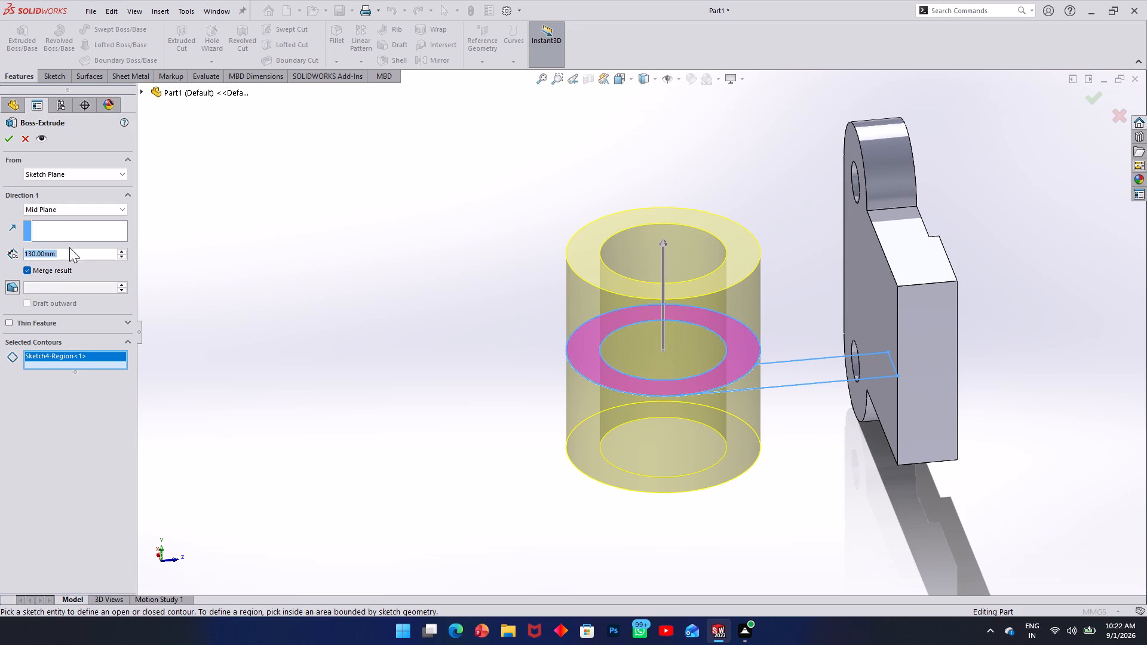
type("120")
key("Return")
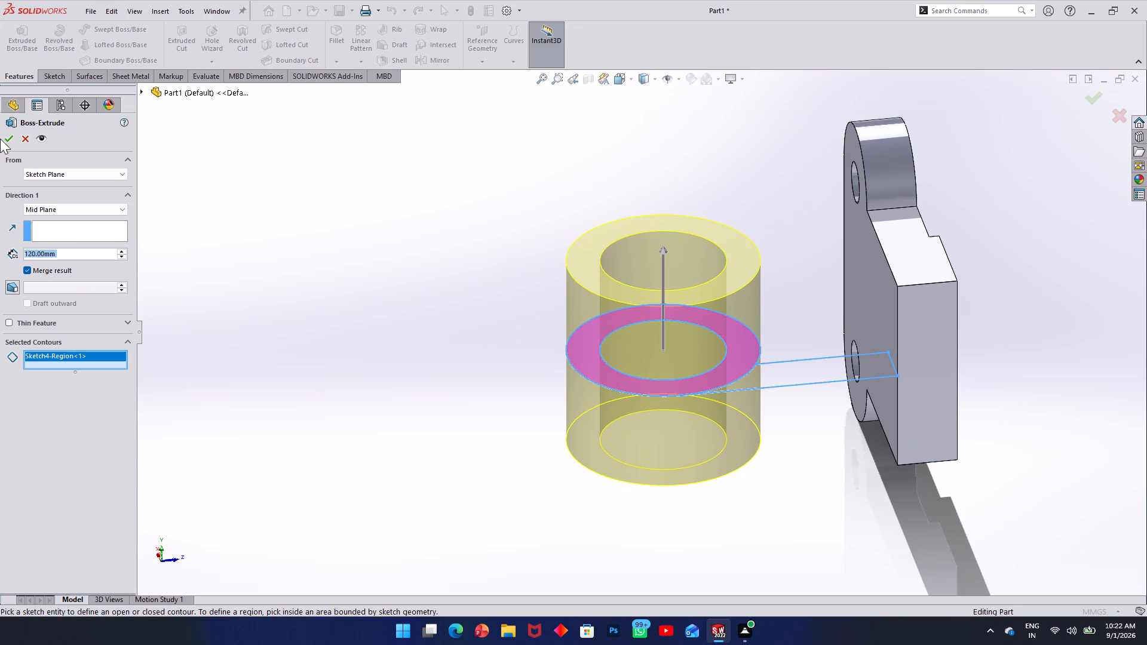
left_click(5, 134)
left_click(256, 220)
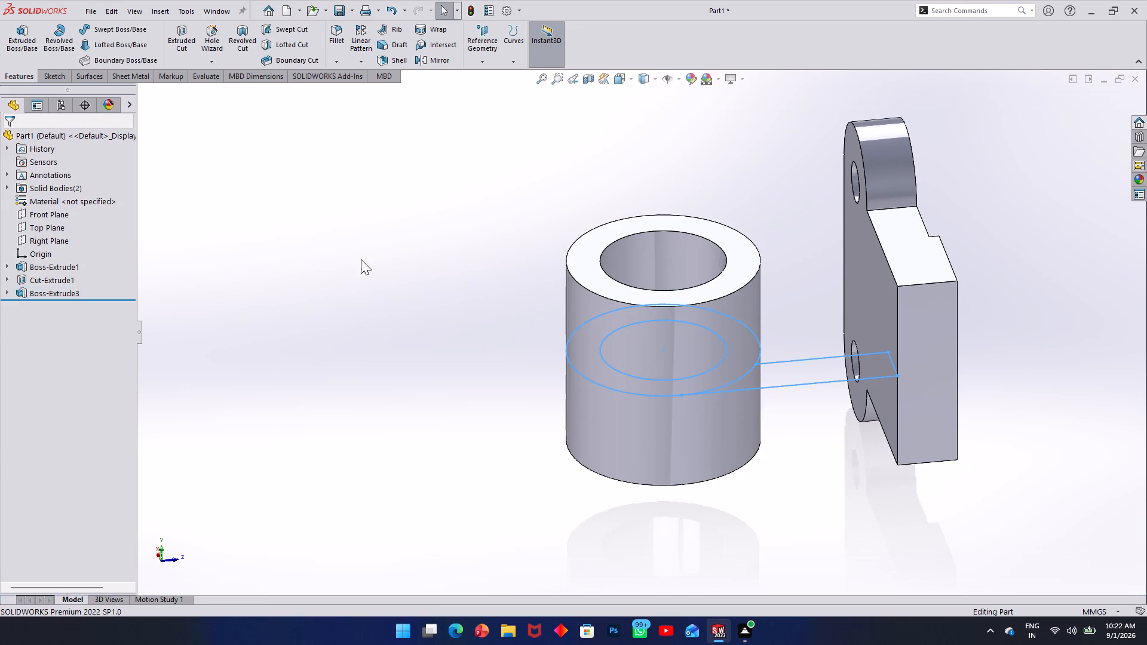
Extrude the arm region between the ring and the base from the same Sketch4 110 mm, Mid Plane, with merged result.
middle_click_drag(382, 263, 442, 36)
middle_click_drag(443, 203, 431, 158)
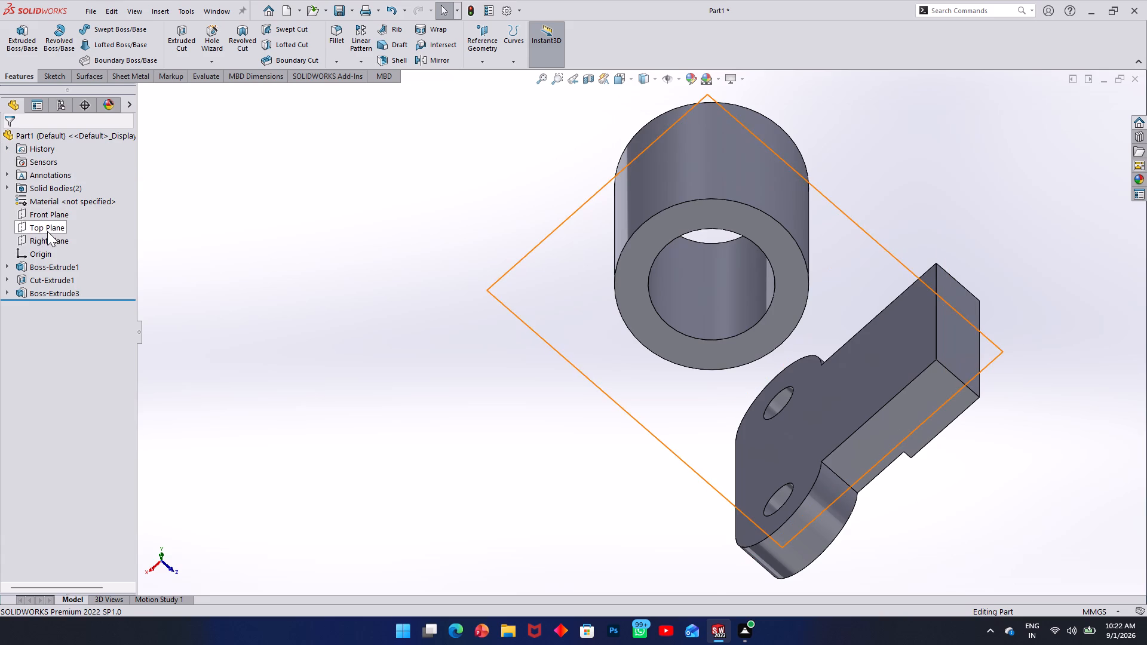
left_click(16, 50)
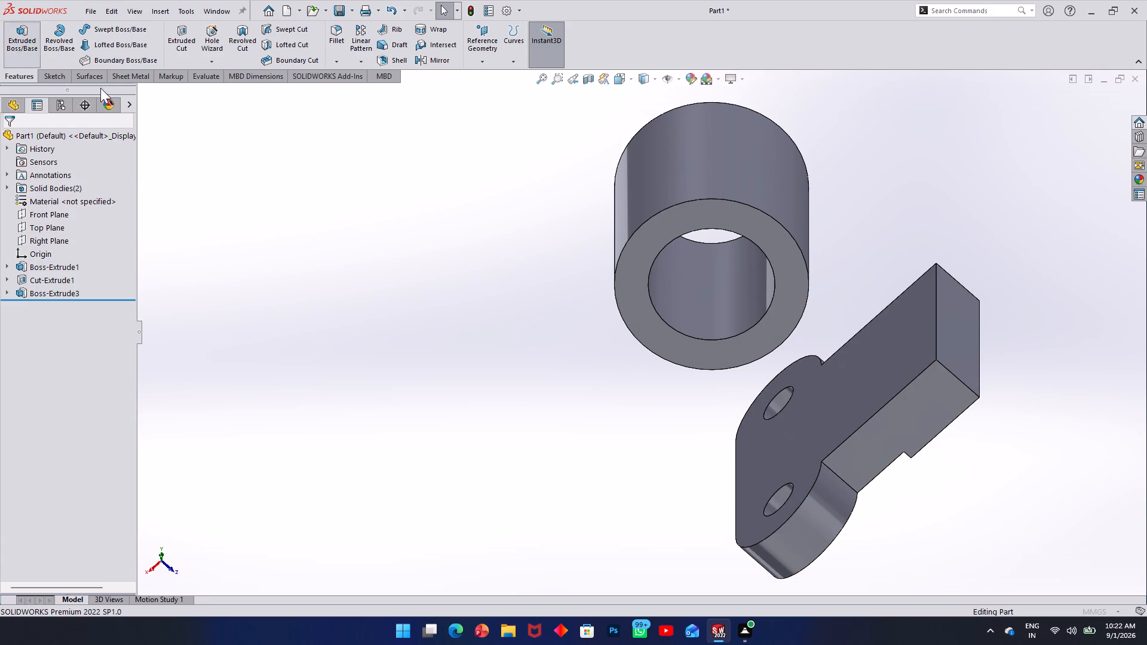
left_click(143, 95)
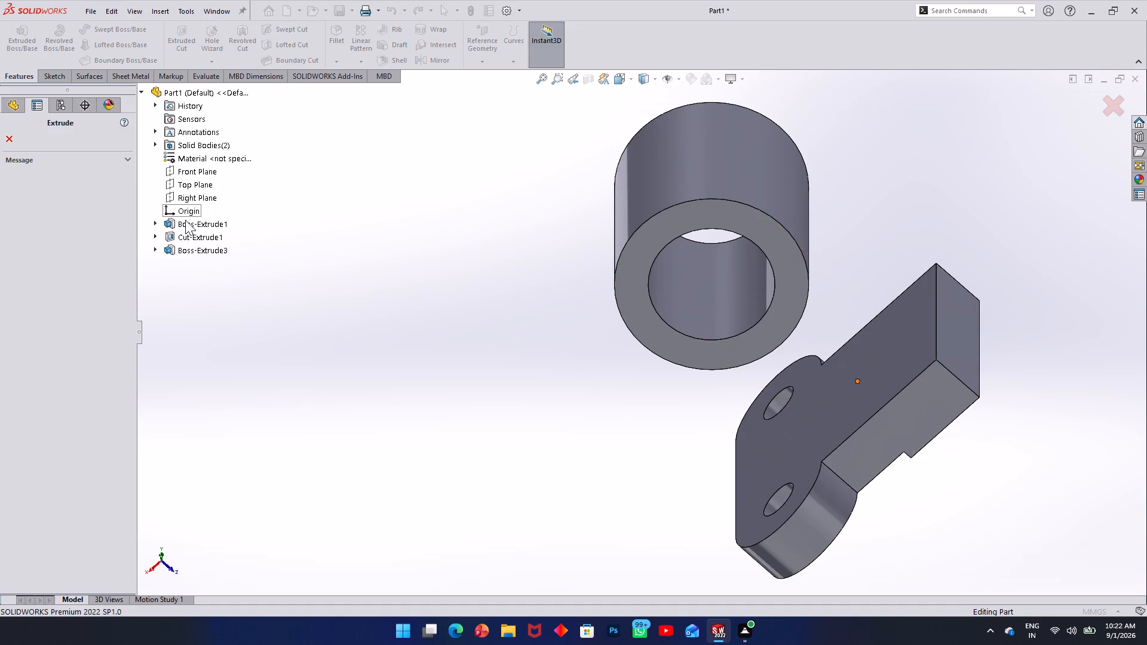
left_click(151, 250)
left_click(152, 250)
left_click(154, 250)
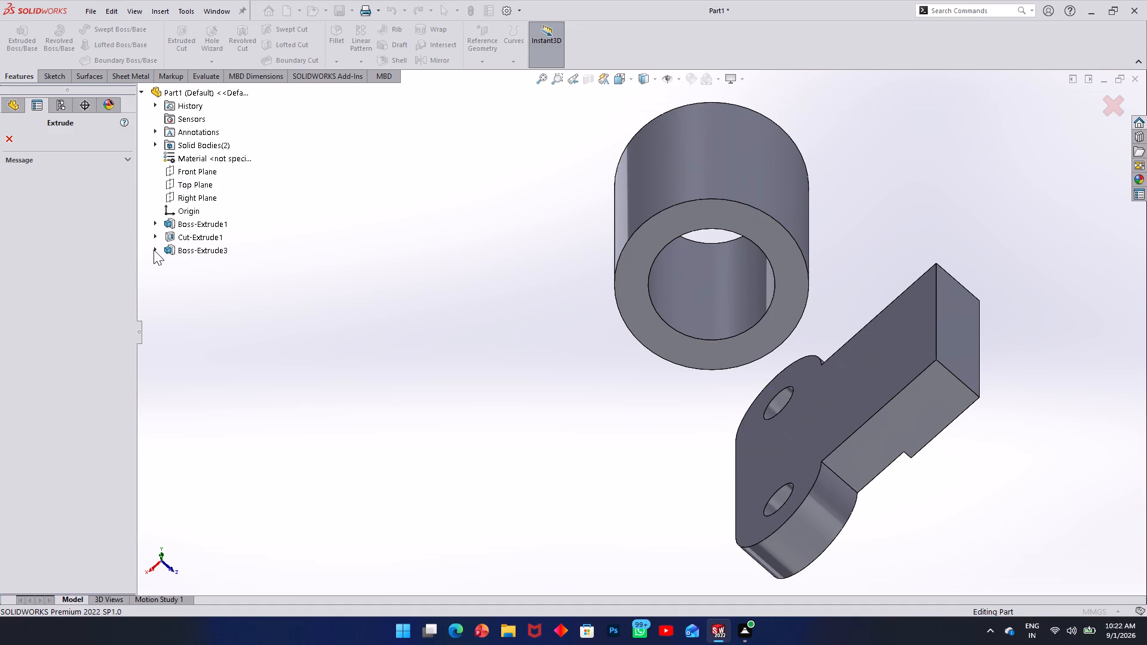
left_click(154, 250)
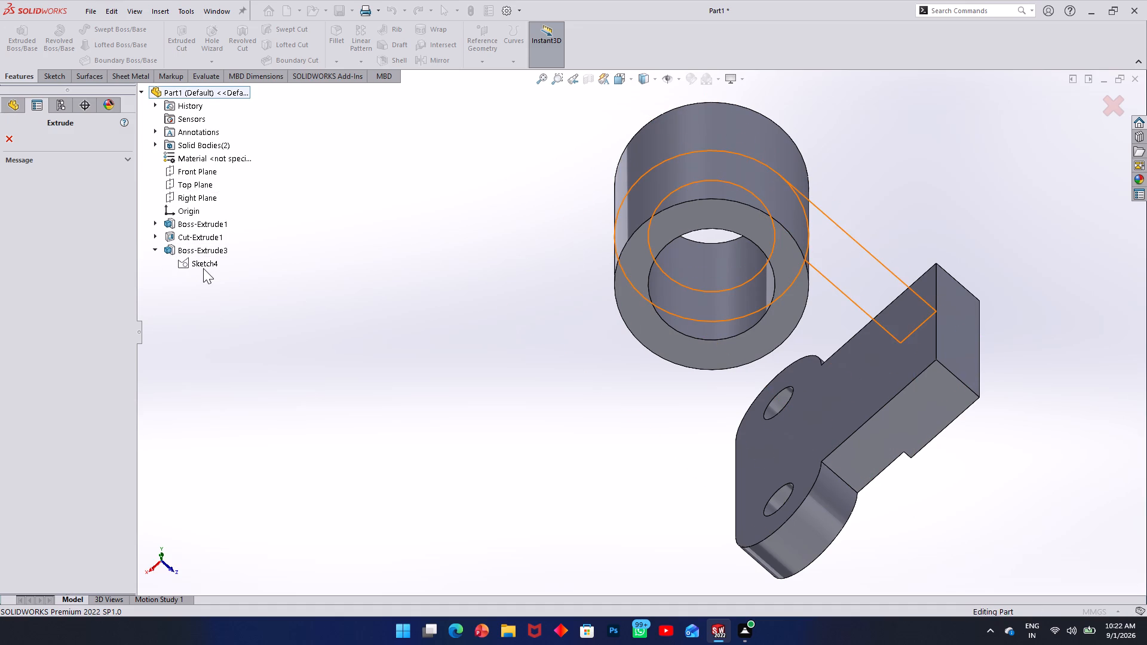
left_click(203, 268)
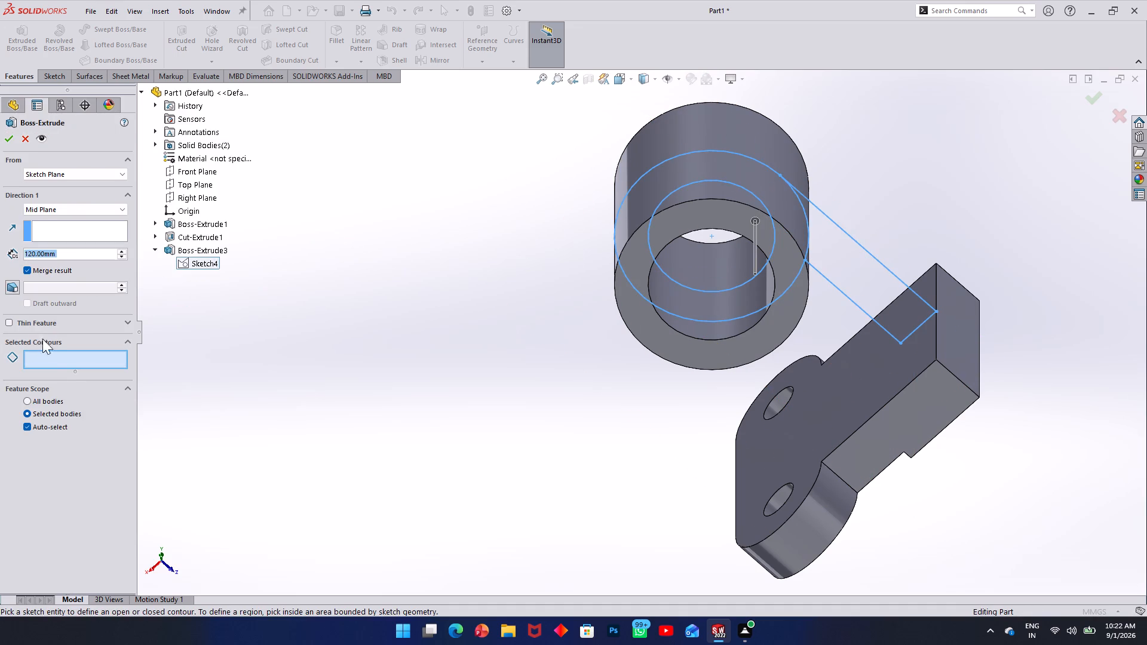
middle_click_drag(879, 253, 833, 438)
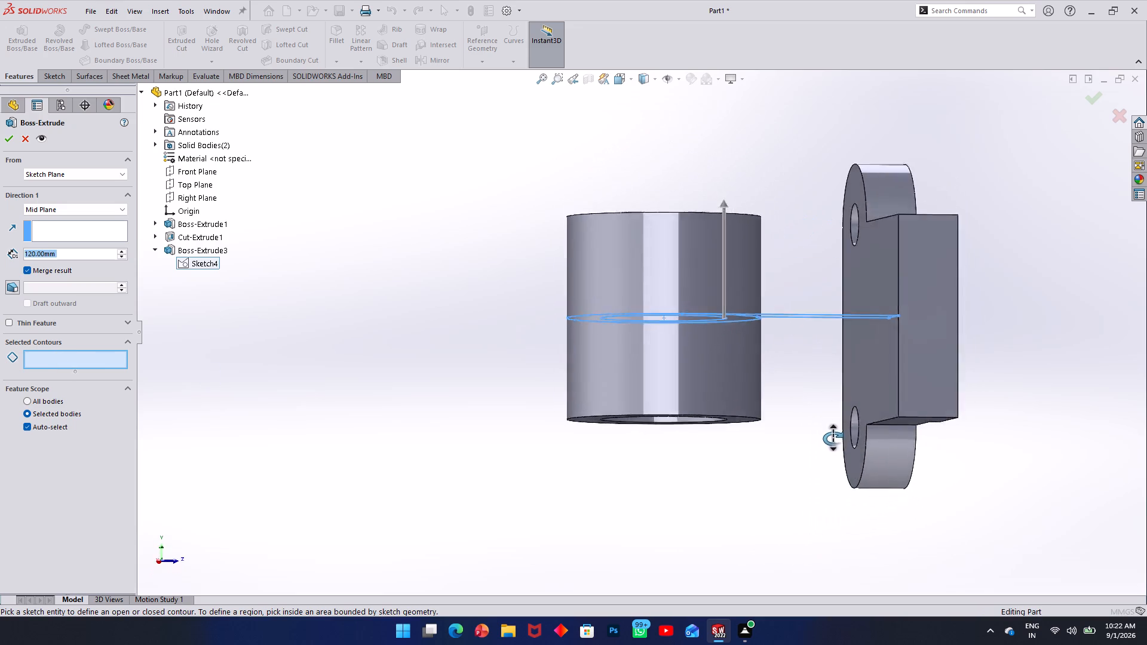
middle_click_drag(833, 438, 861, 527)
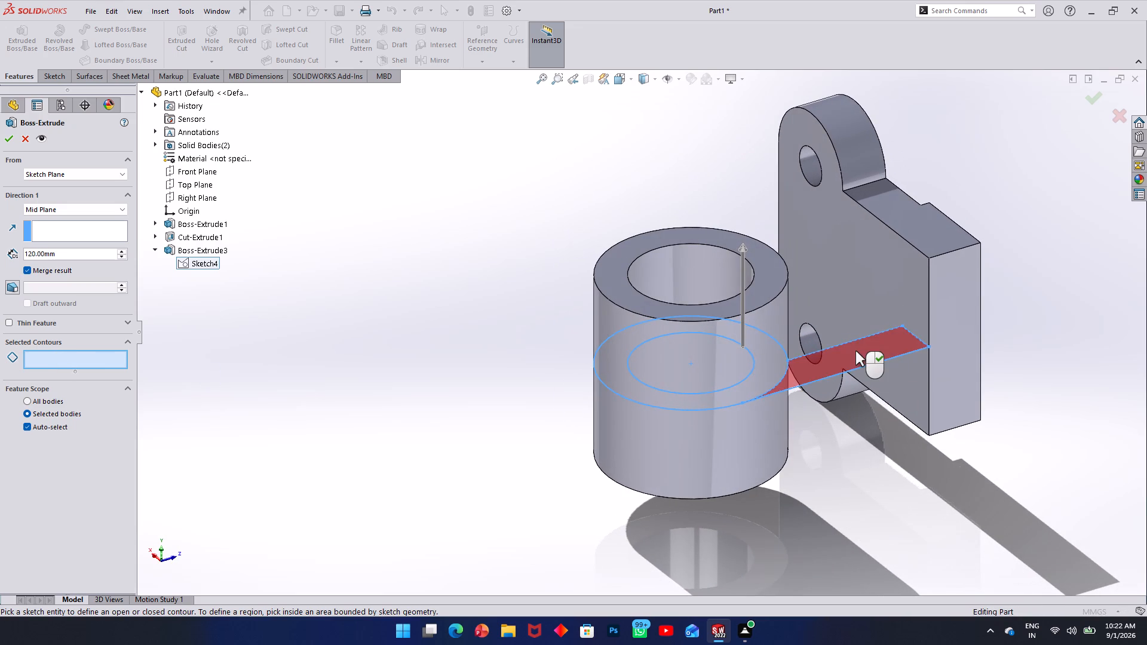
left_click(855, 351)
left_click_drag(76, 248, 73, 248)
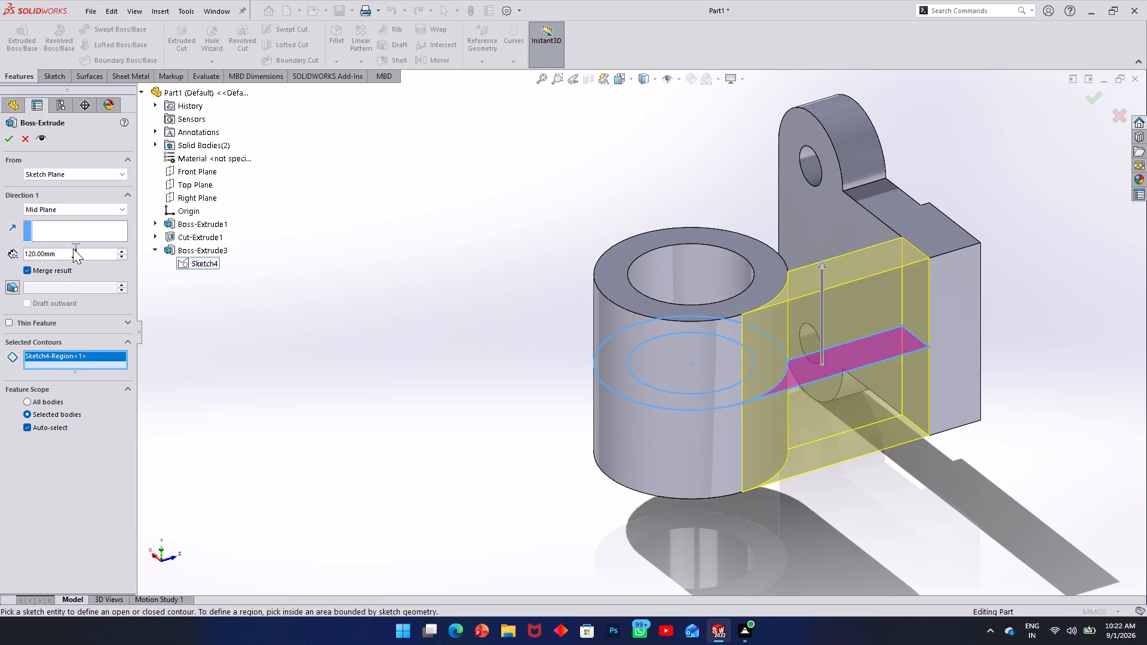
left_click_drag(73, 248, 14, 254)
left_click_drag(59, 254, 16, 256)
type("11")
key("0")
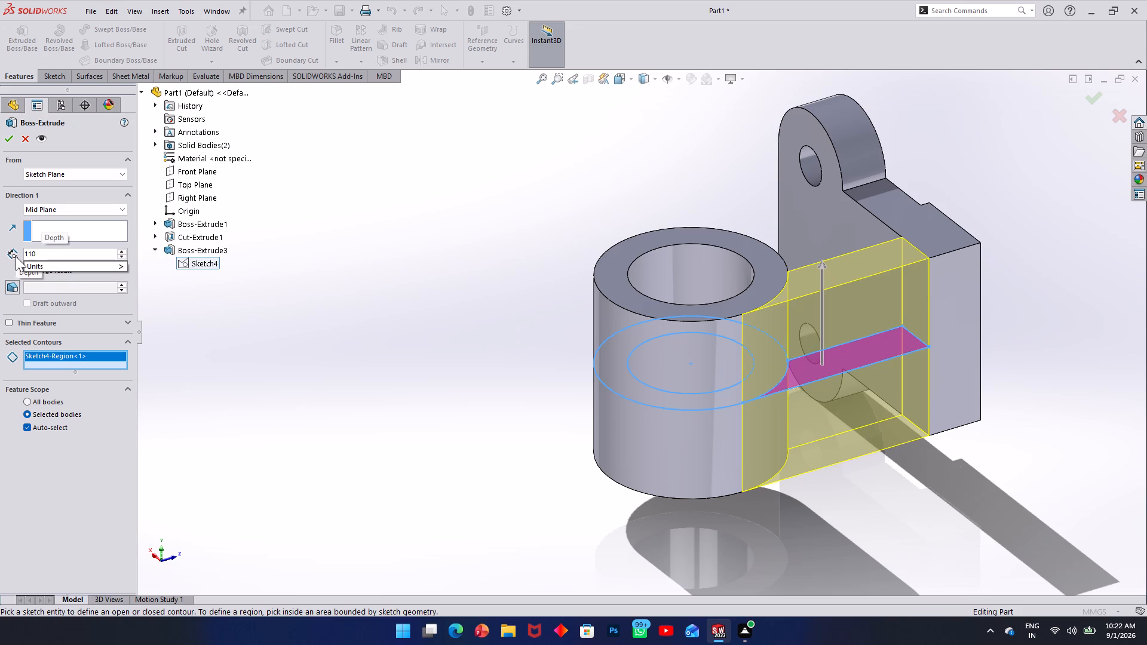
key("Return")
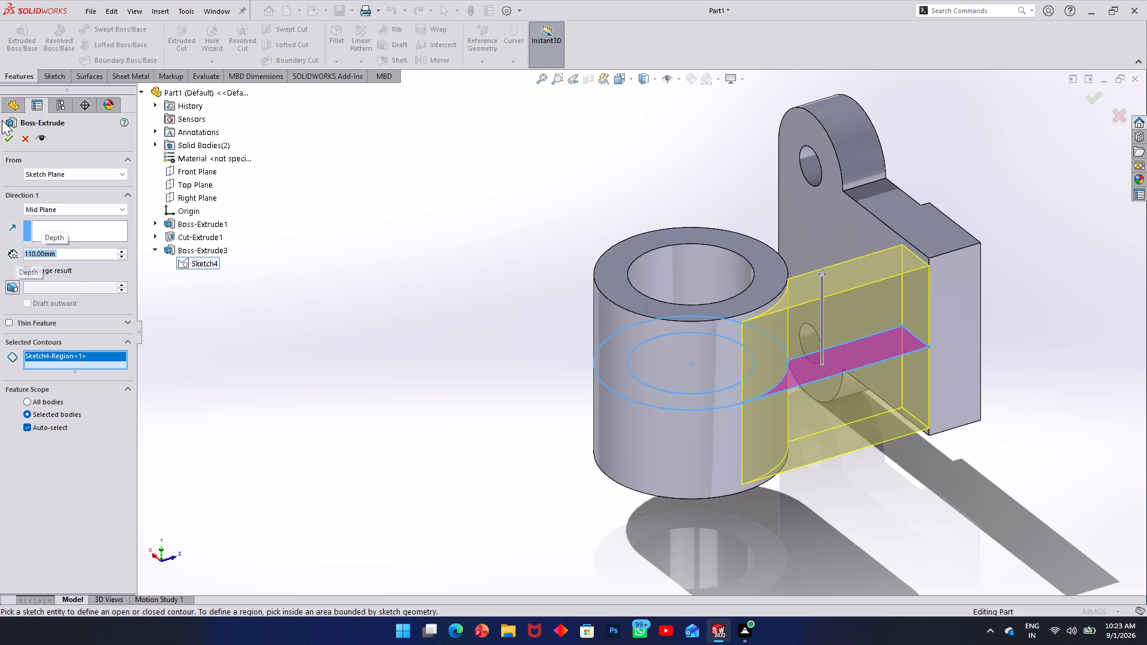
left_click(4, 141)
left_click(432, 263)
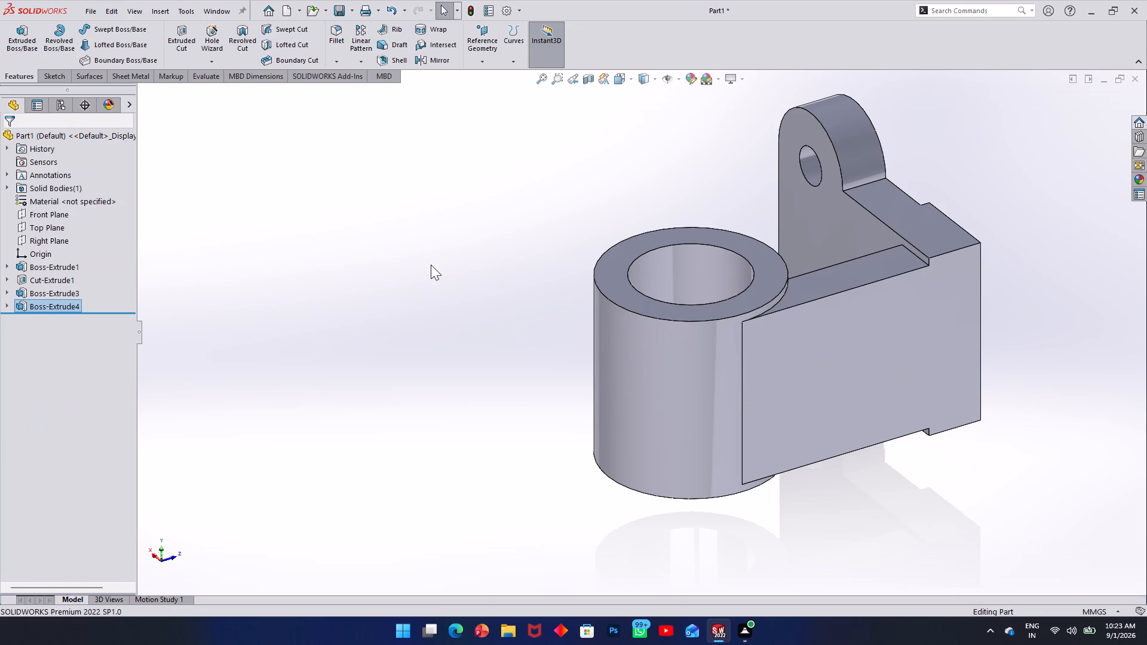
middle_click_drag(431, 265, 502, 80)
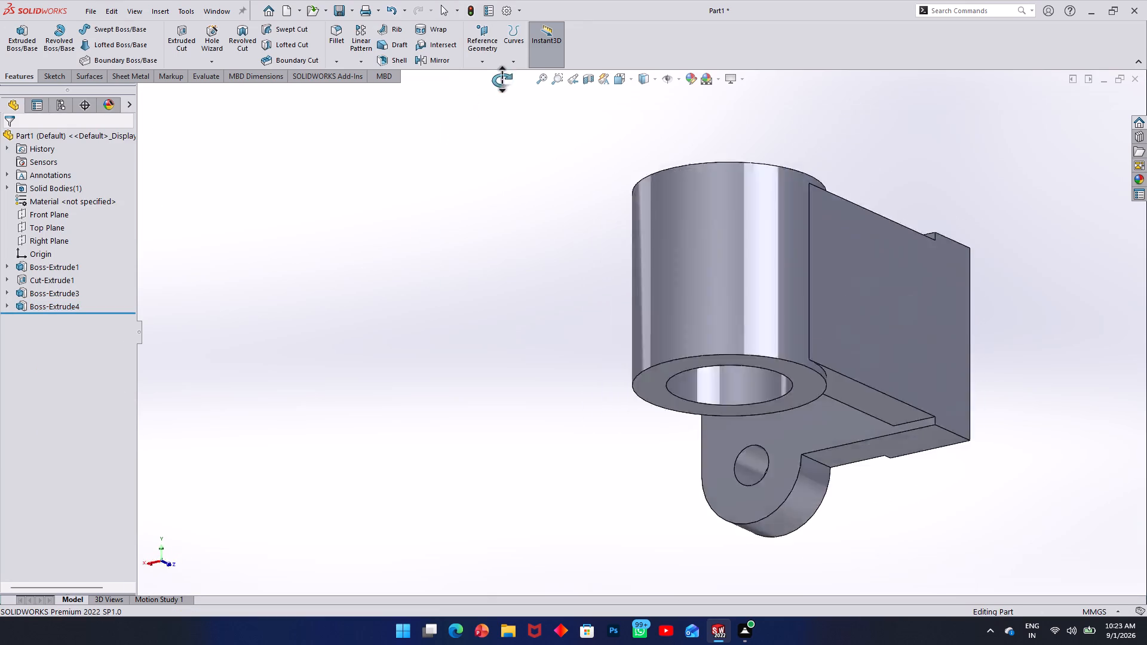
Examine where the arm meets the stepped base from above and below, and display the base extrusion's dimensions.
middle_click_drag(502, 80, 398, 97)
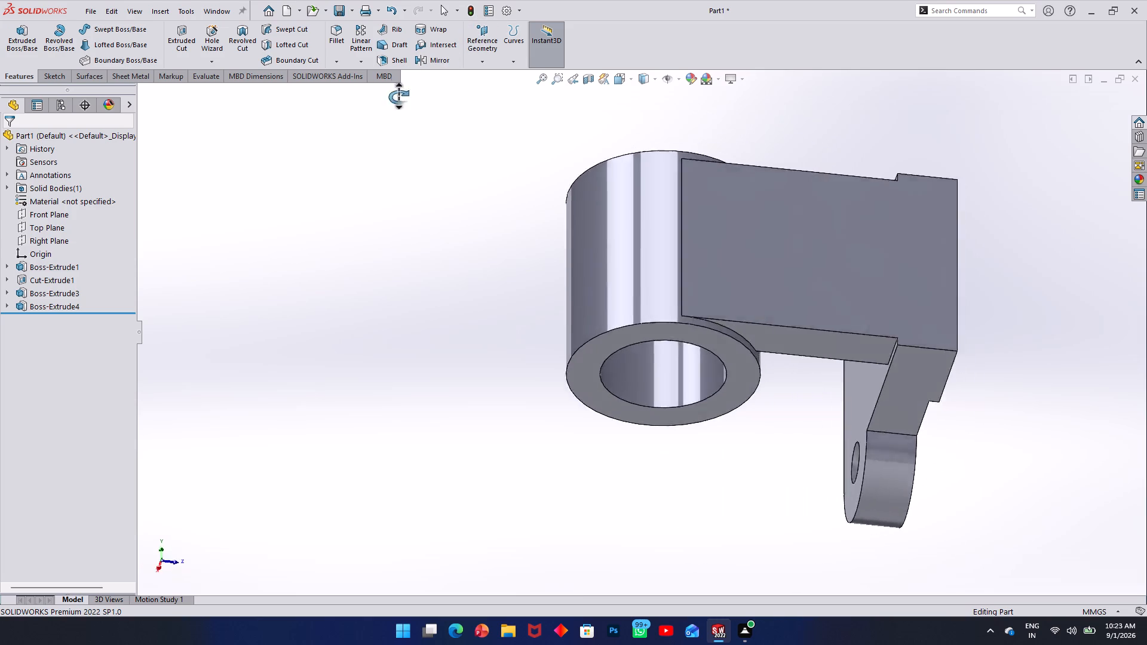
middle_click_drag(398, 97, 426, 151)
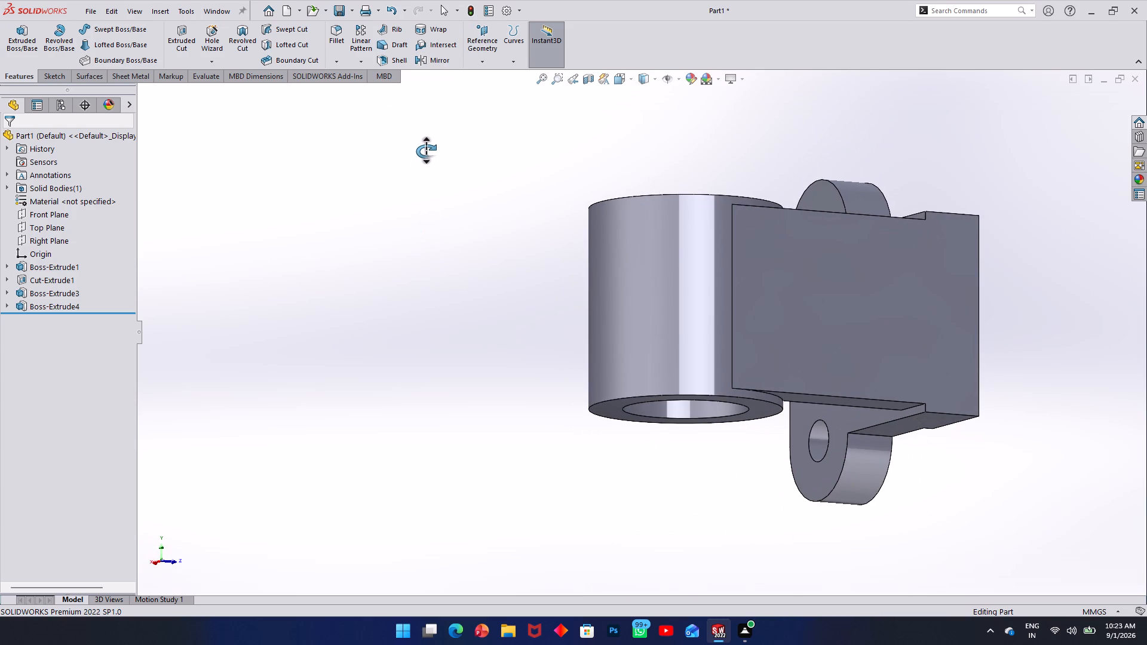
middle_click_drag(426, 151, 436, 242)
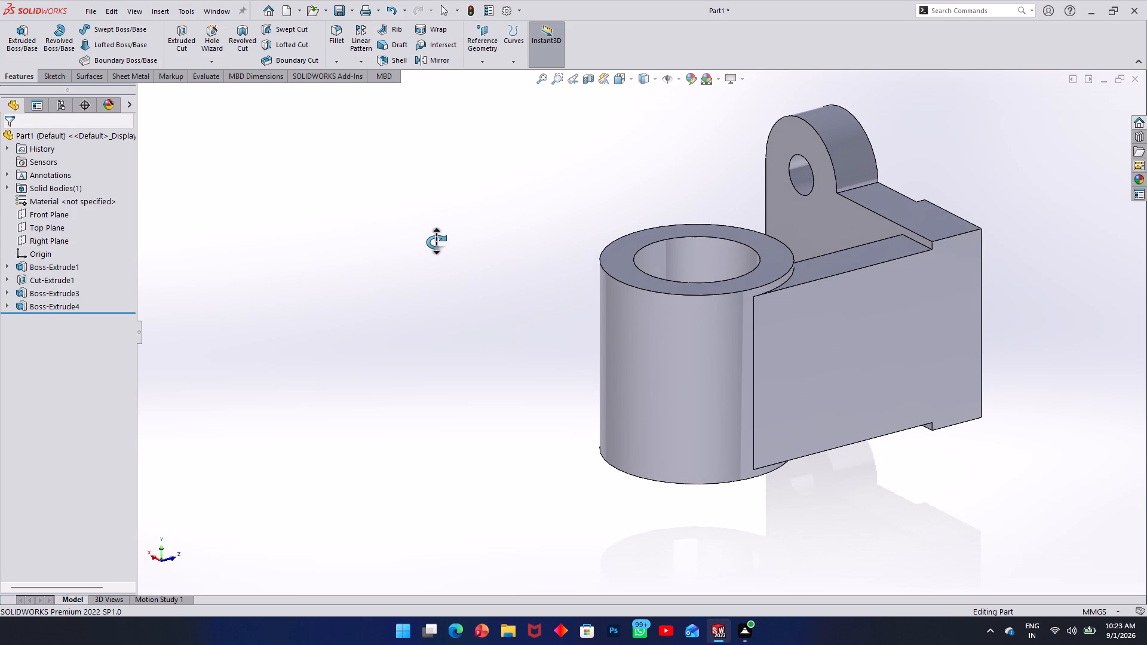
middle_click_drag(436, 242, 437, 79)
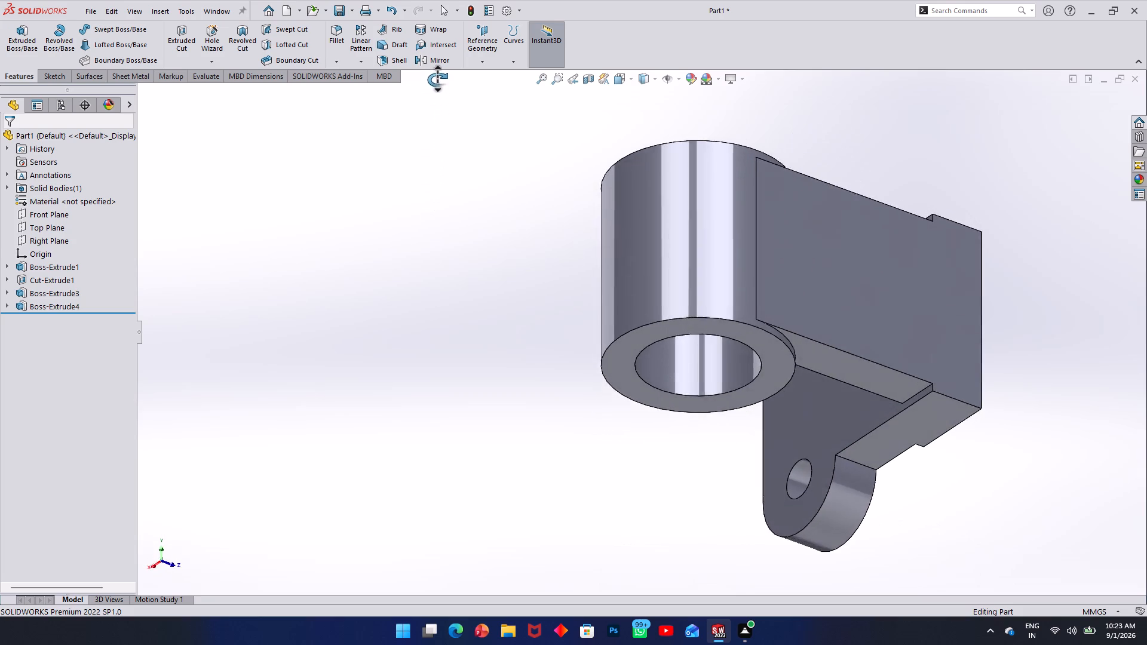
middle_click_drag(437, 79, 440, 50)
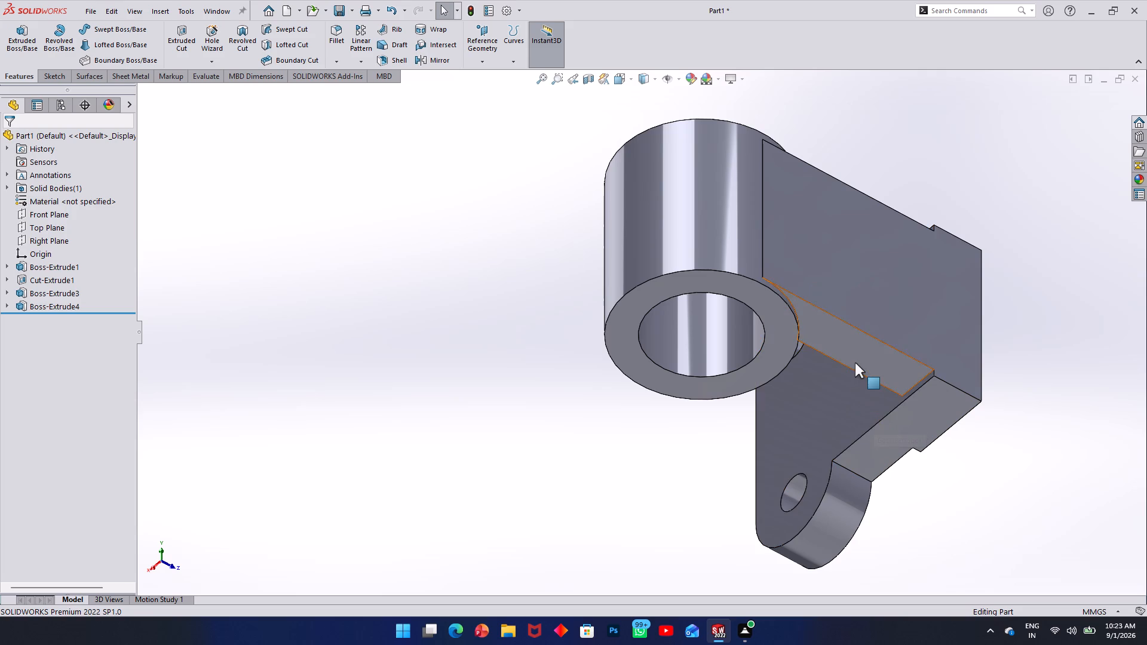
double_click(847, 417)
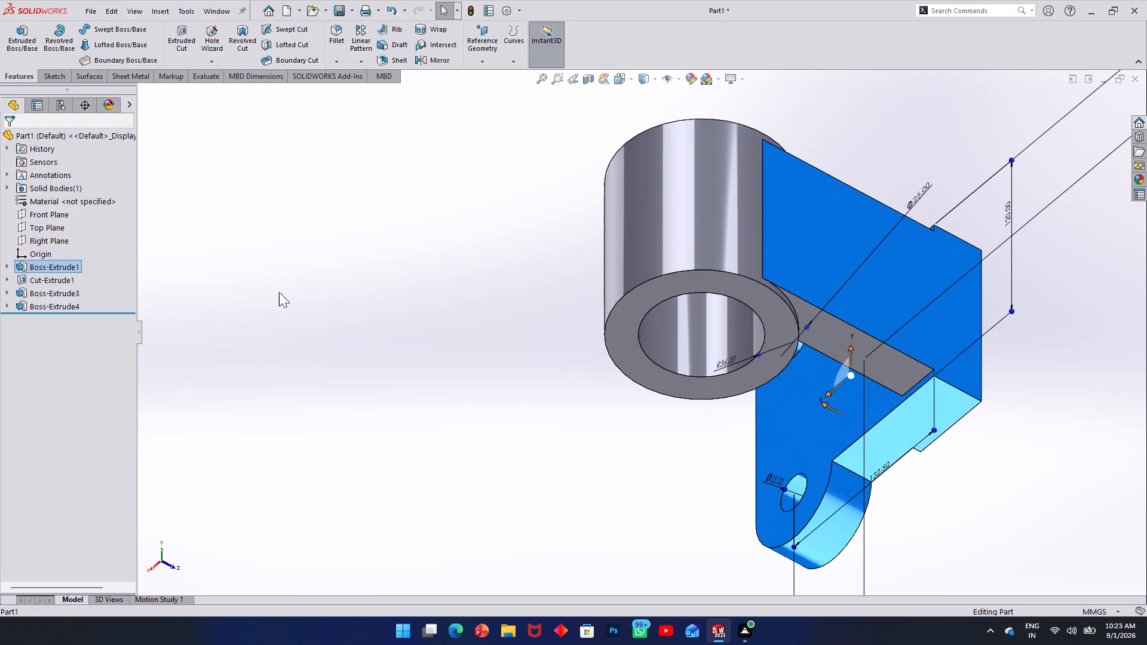
left_click(308, 309)
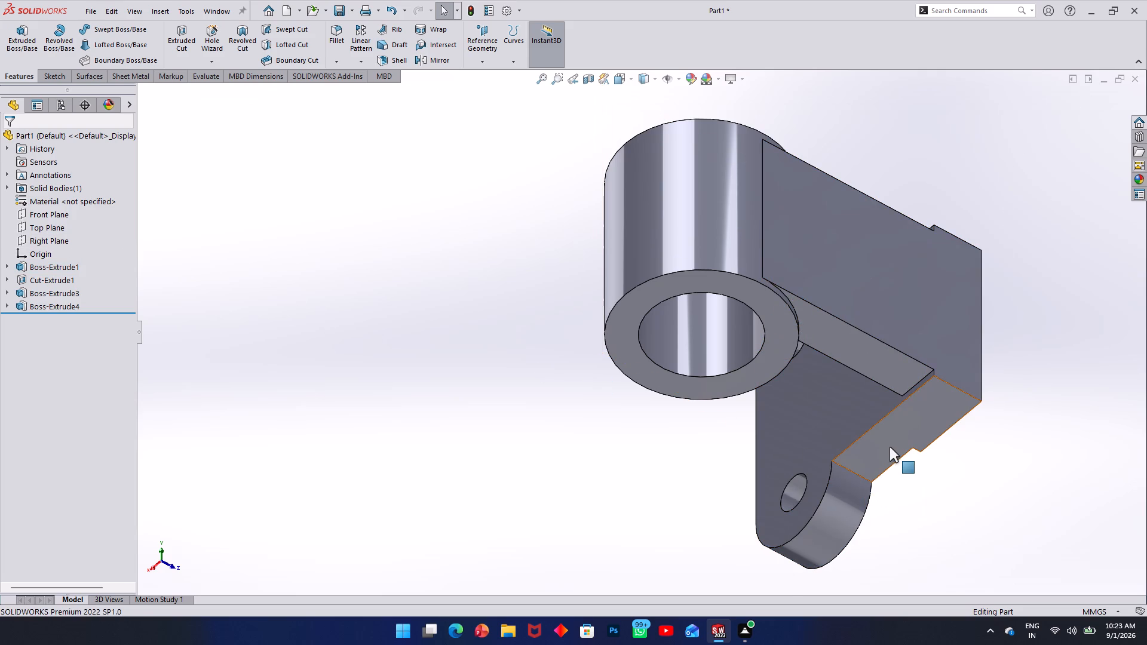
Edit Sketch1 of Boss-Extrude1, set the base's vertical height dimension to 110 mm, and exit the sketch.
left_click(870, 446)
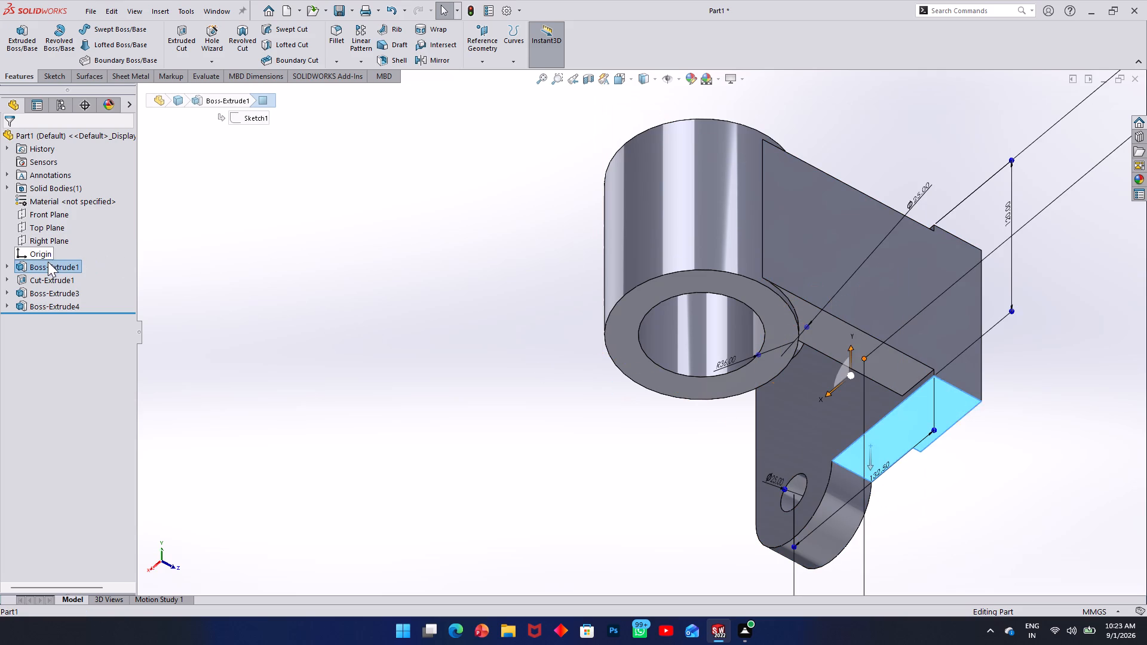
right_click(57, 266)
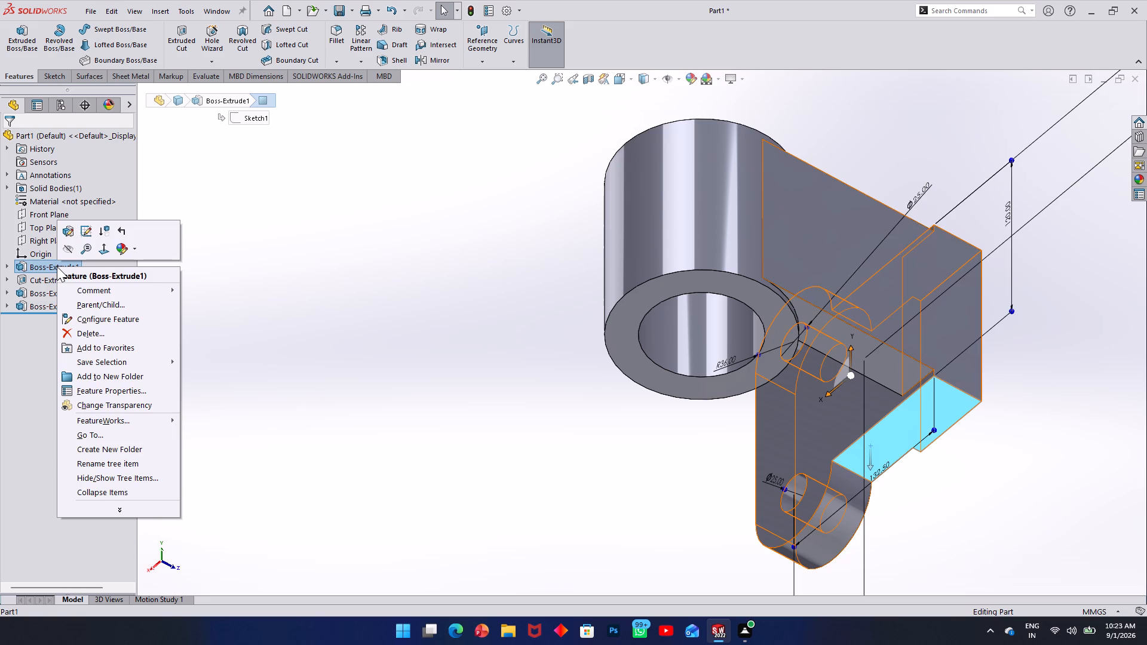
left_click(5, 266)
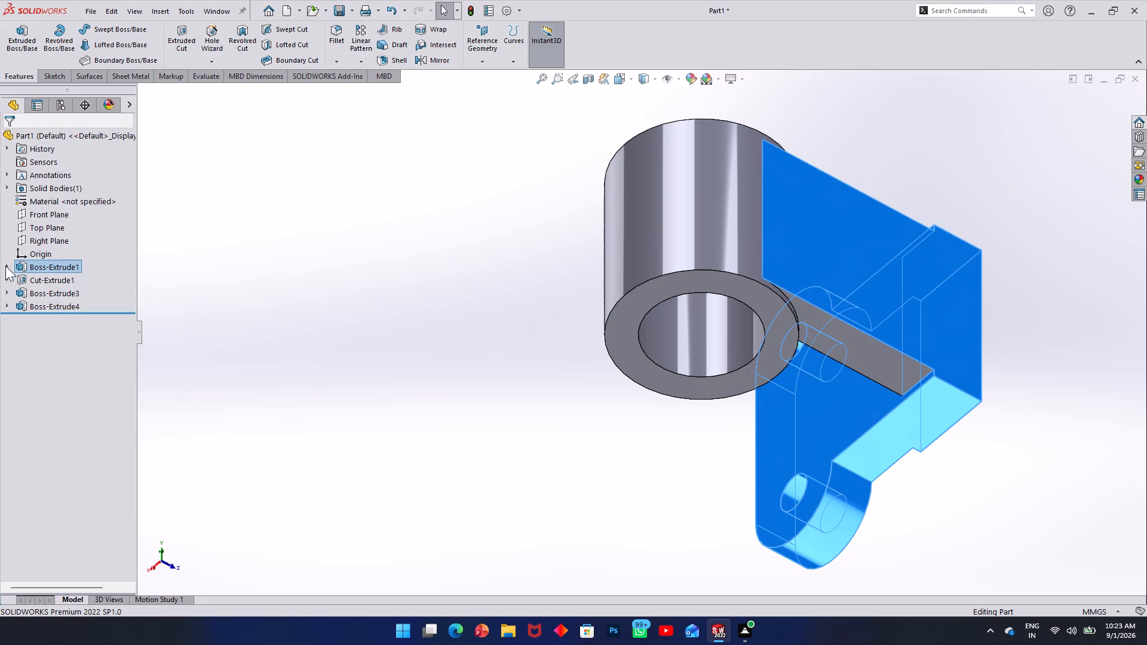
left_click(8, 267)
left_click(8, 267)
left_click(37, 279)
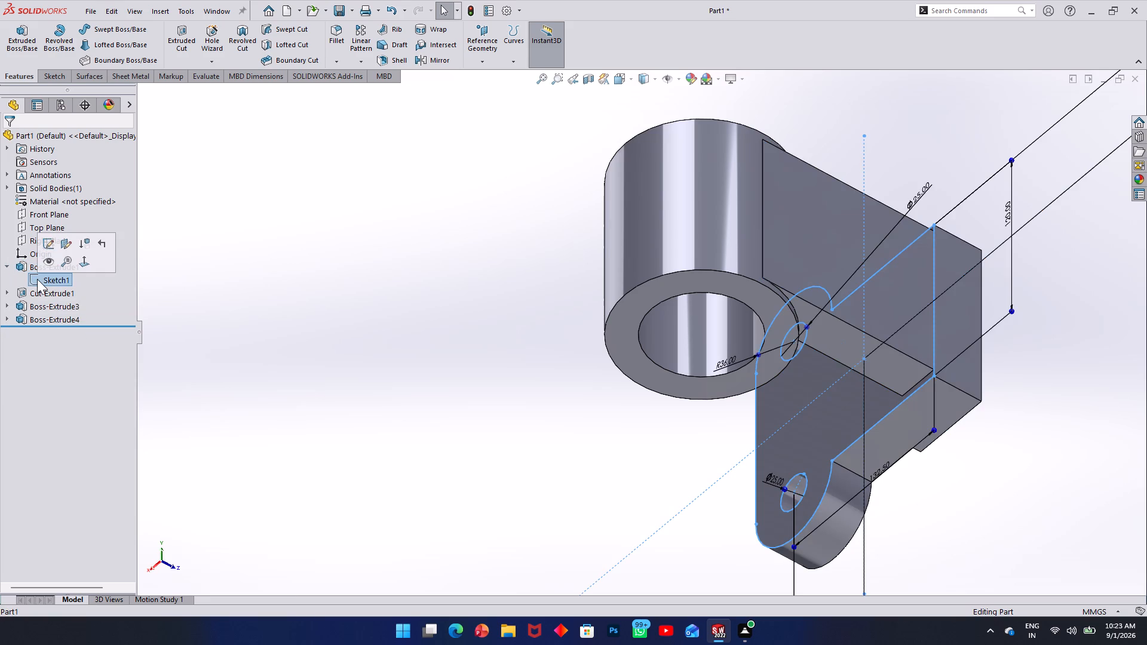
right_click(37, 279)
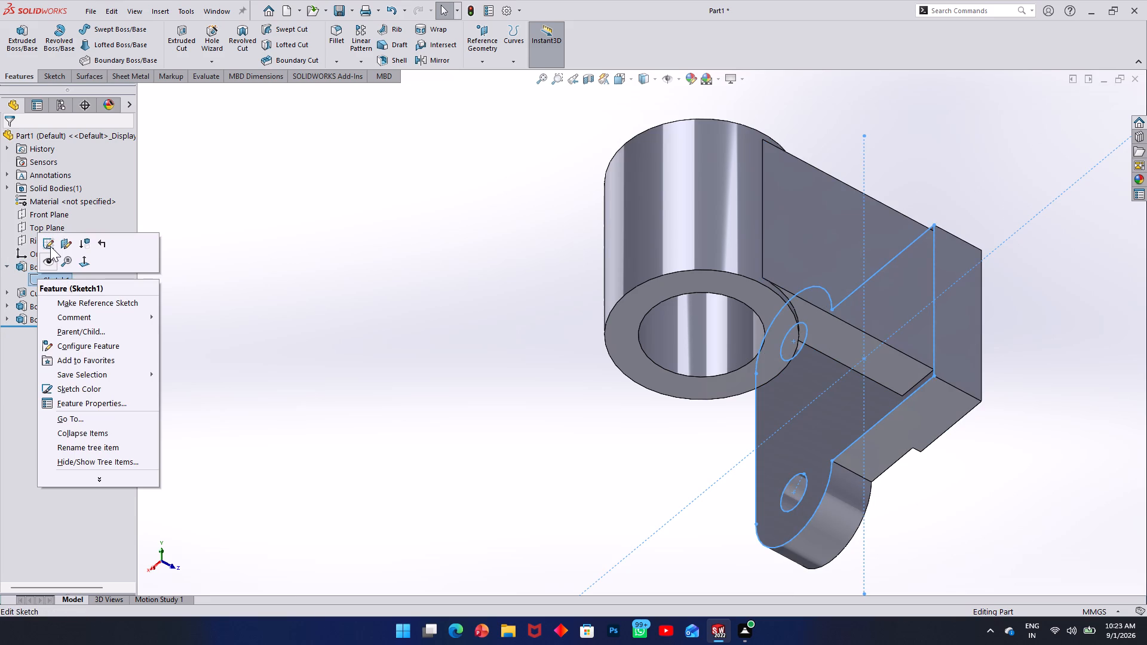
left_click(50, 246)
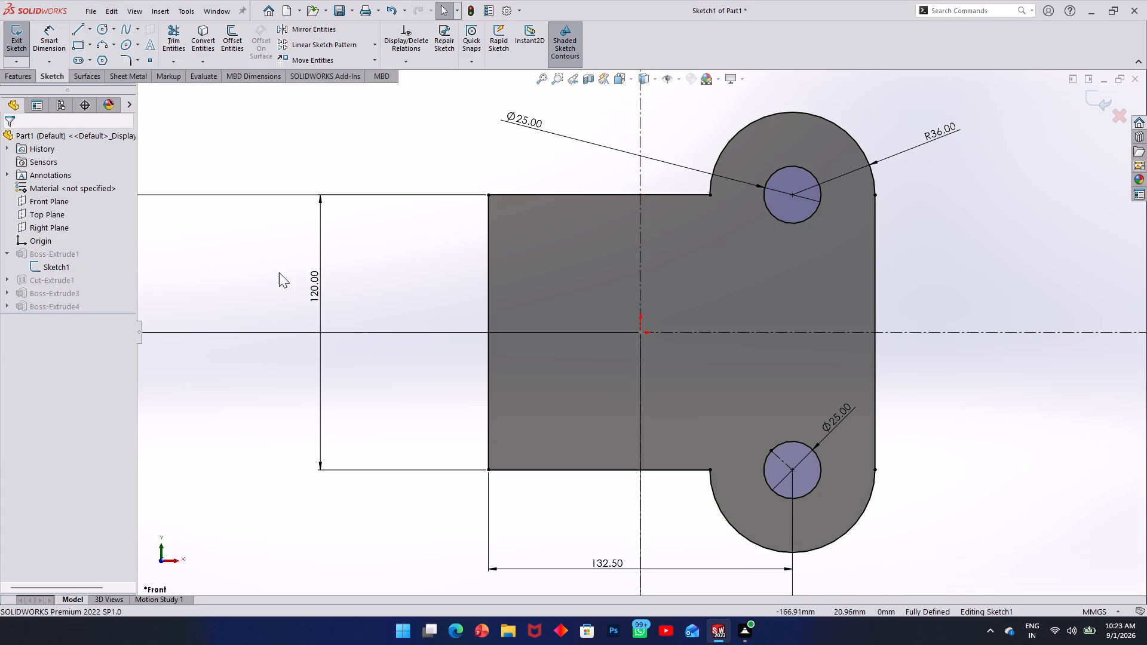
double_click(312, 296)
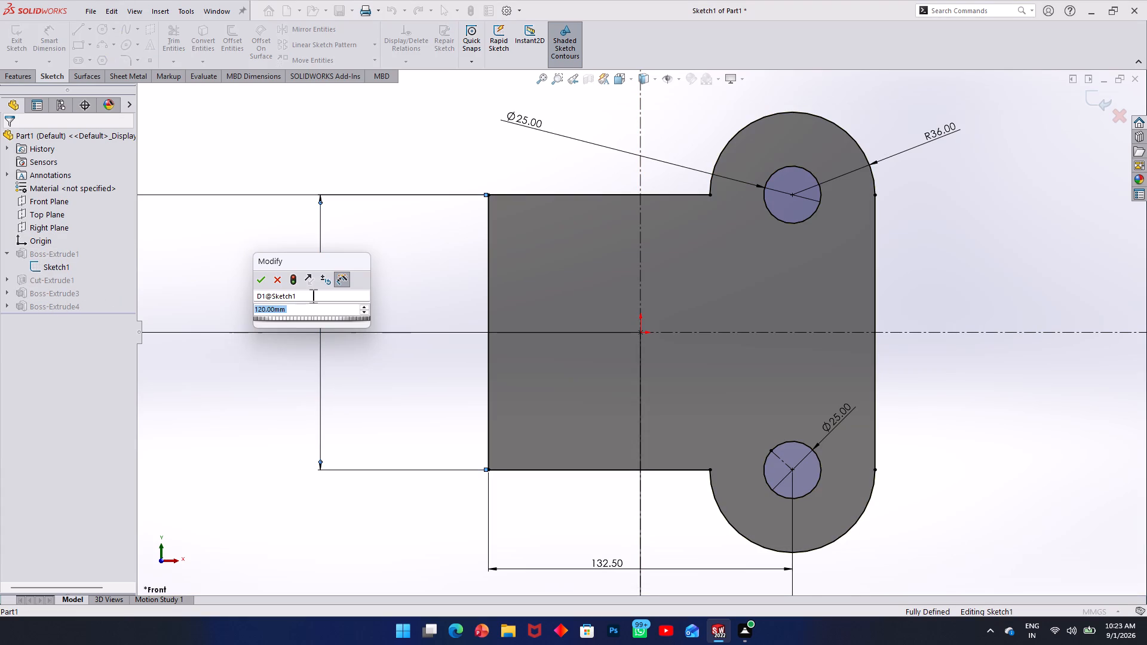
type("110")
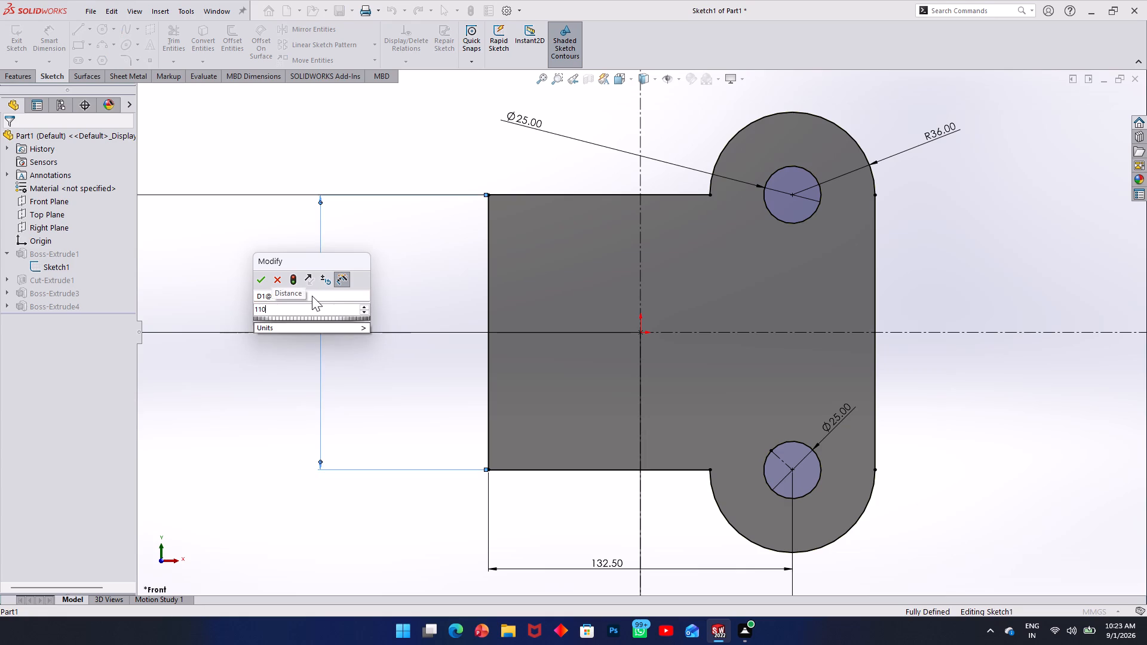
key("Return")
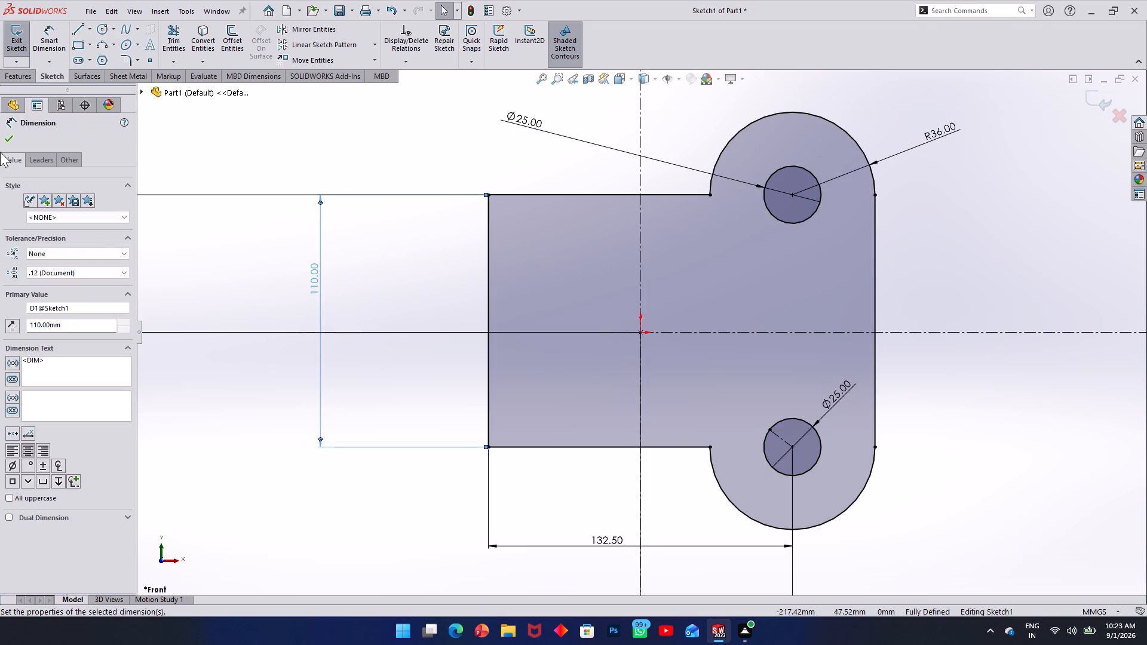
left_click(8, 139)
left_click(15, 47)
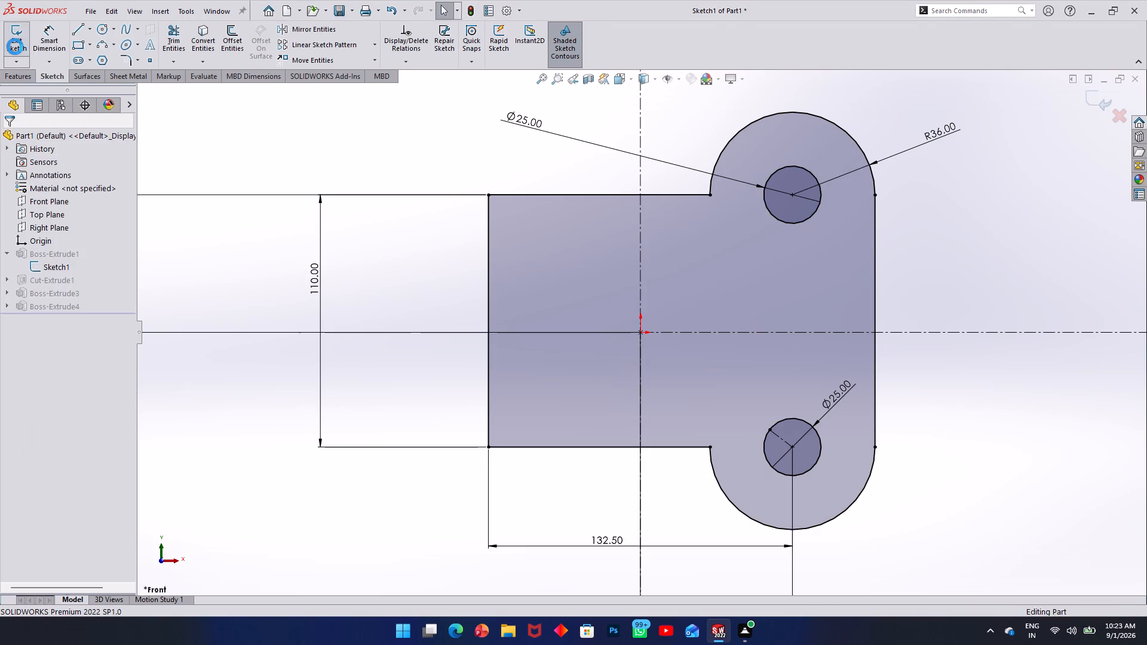
Examine the rebuilt bracket from several sides, checking how the arm's upper and lower faces line up with the base and cylinder.
middle_click_drag(367, 274, 413, 355)
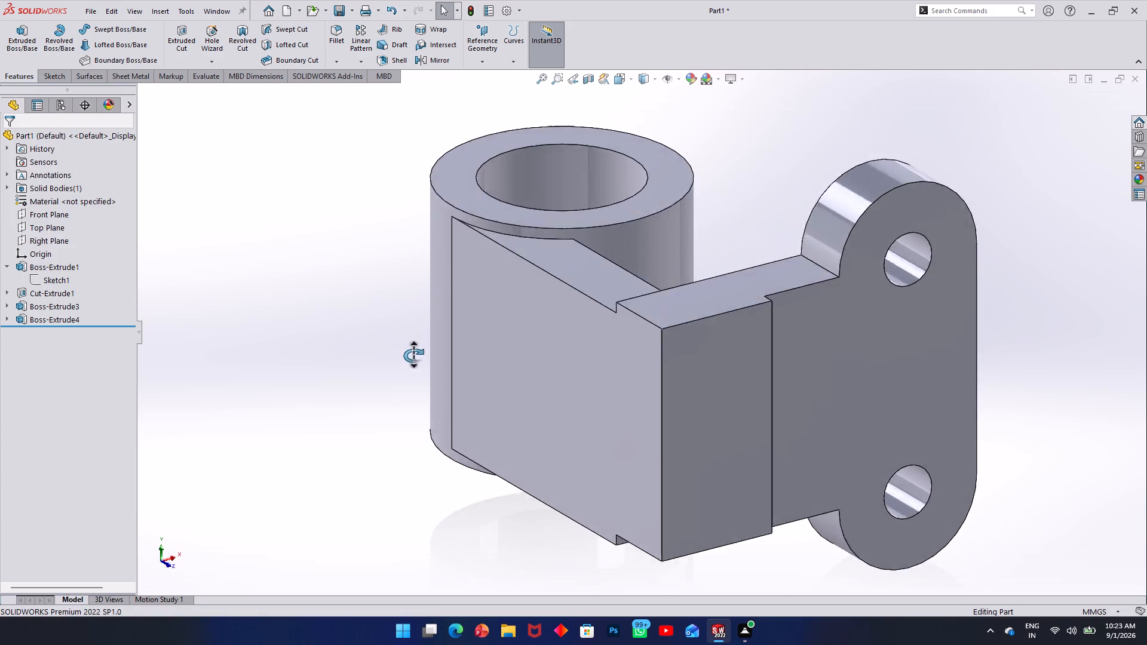
middle_click_drag(413, 355, 496, 242)
scroll(434, 429, "down", 2)
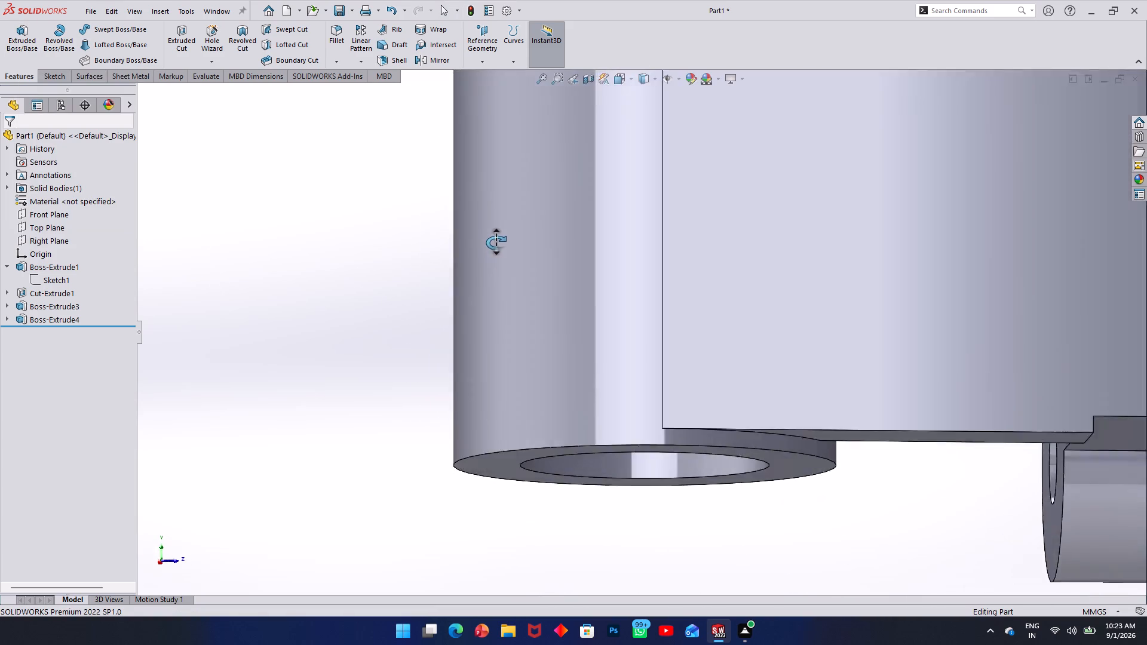
middle_click_drag(496, 242, 470, 231)
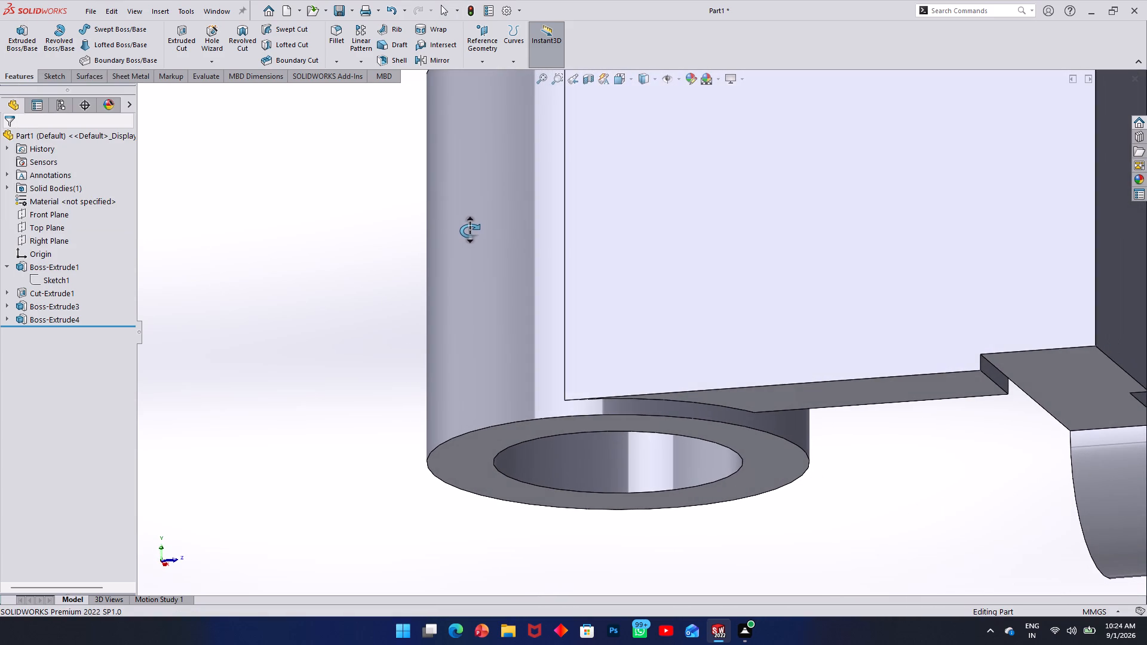
middle_click_drag(470, 231, 465, 333)
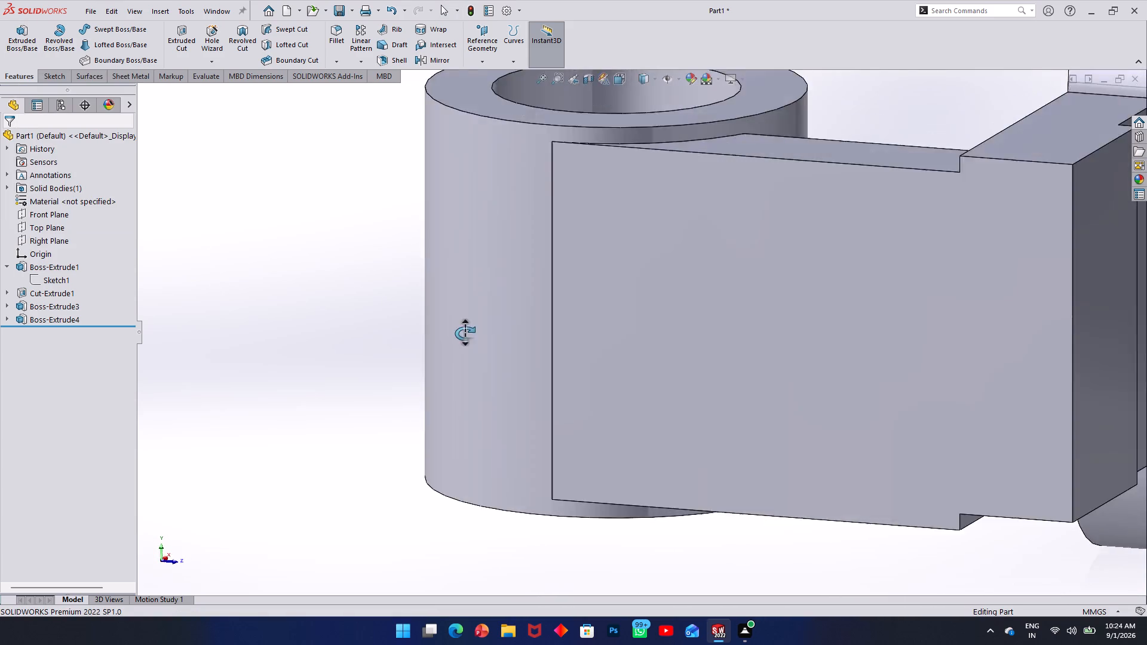
middle_click_drag(465, 333, 499, 202)
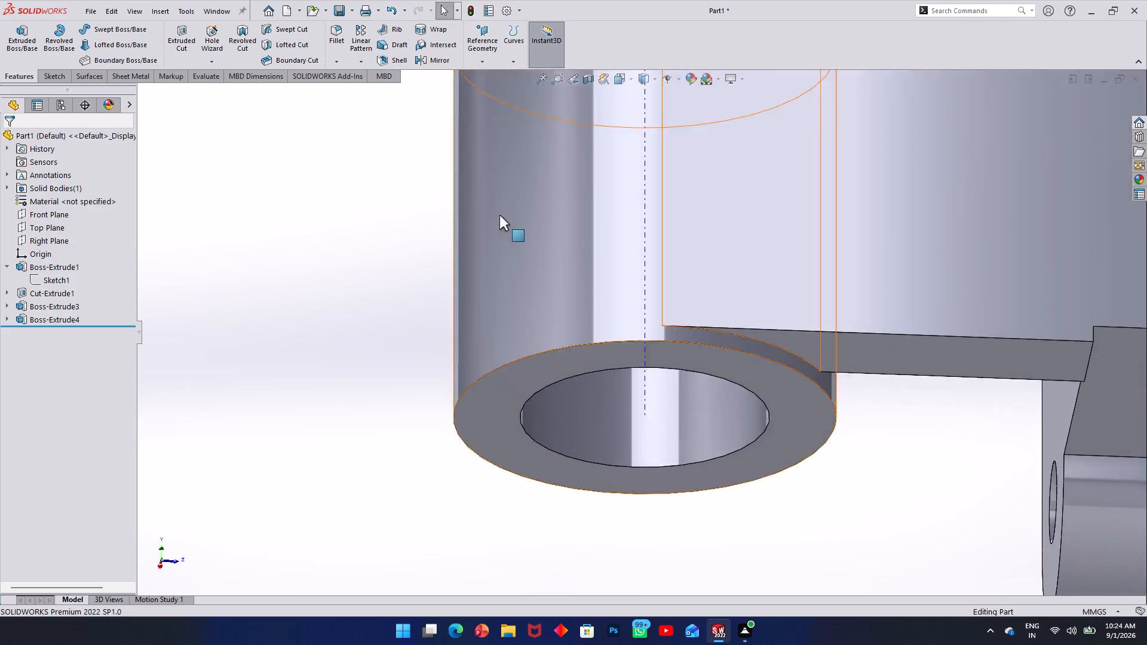
scroll(499, 222, "up", 4)
middle_click_drag(504, 267, 674, 235)
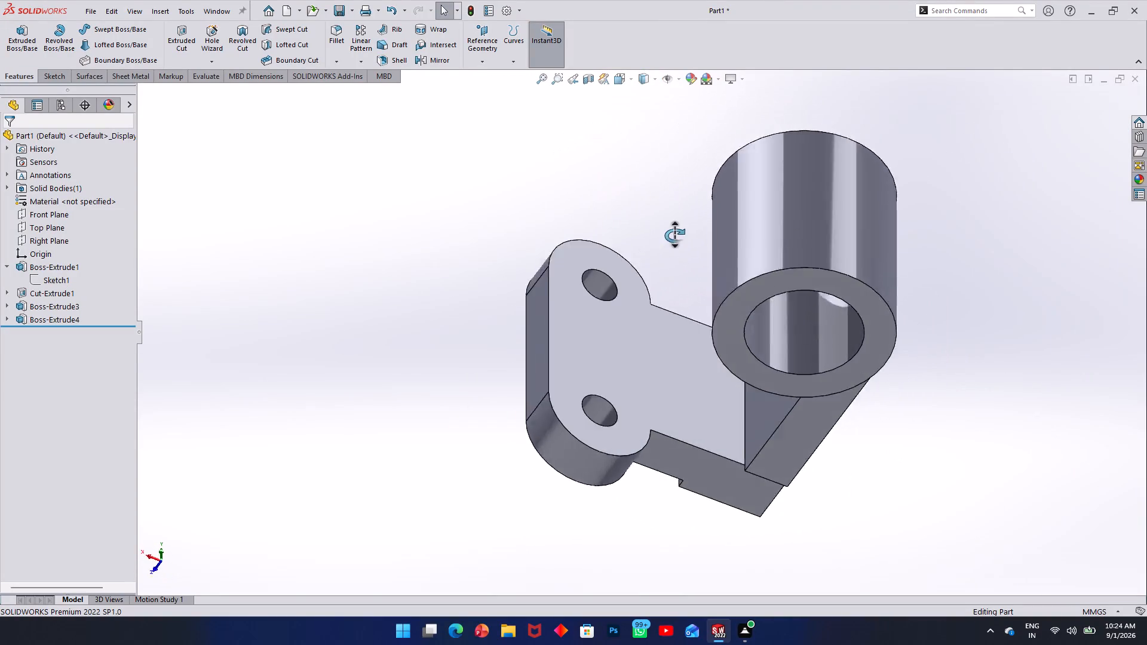
middle_click_drag(674, 235, 679, 310)
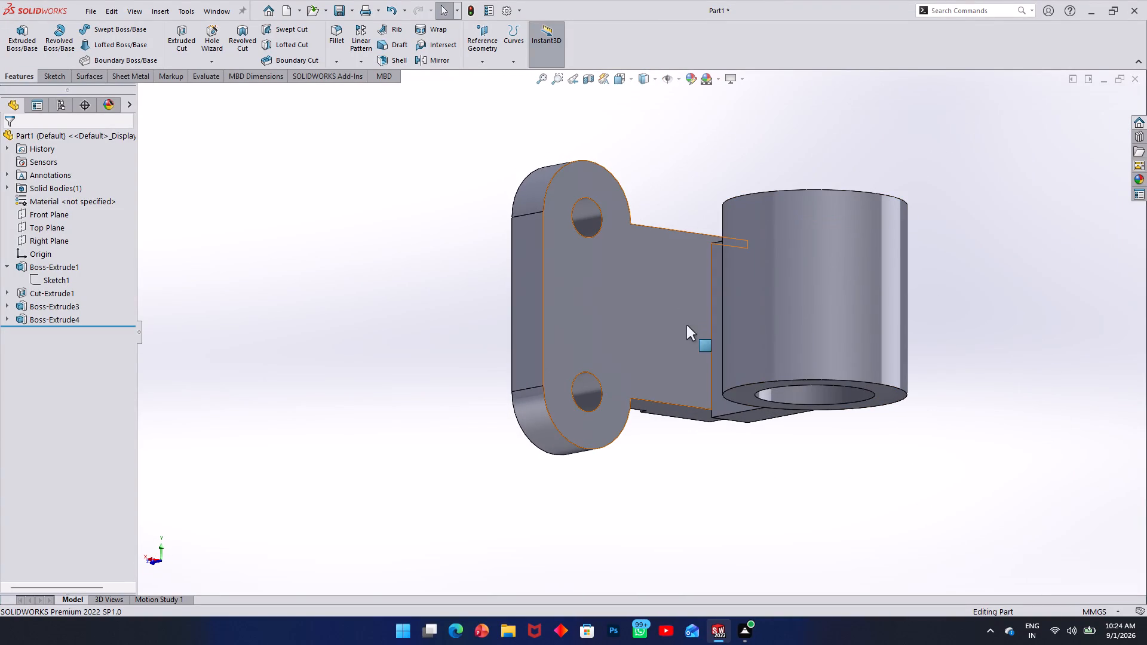
scroll(698, 348, "up", 2)
middle_click_drag(726, 331, 525, 330)
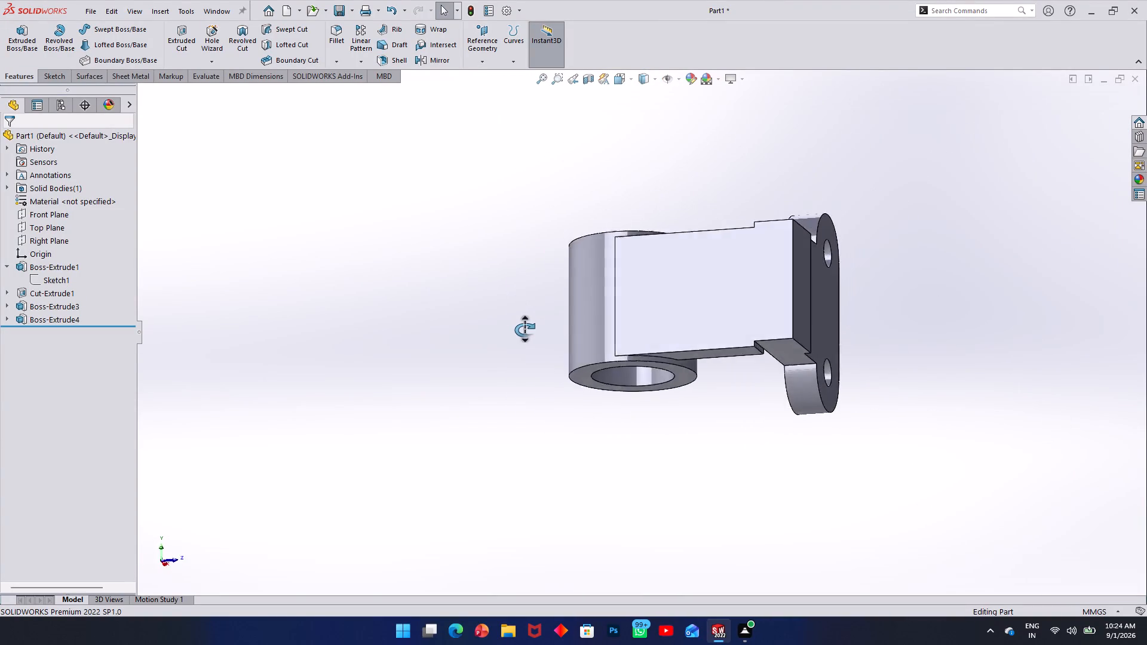
middle_click_drag(525, 330, 547, 336)
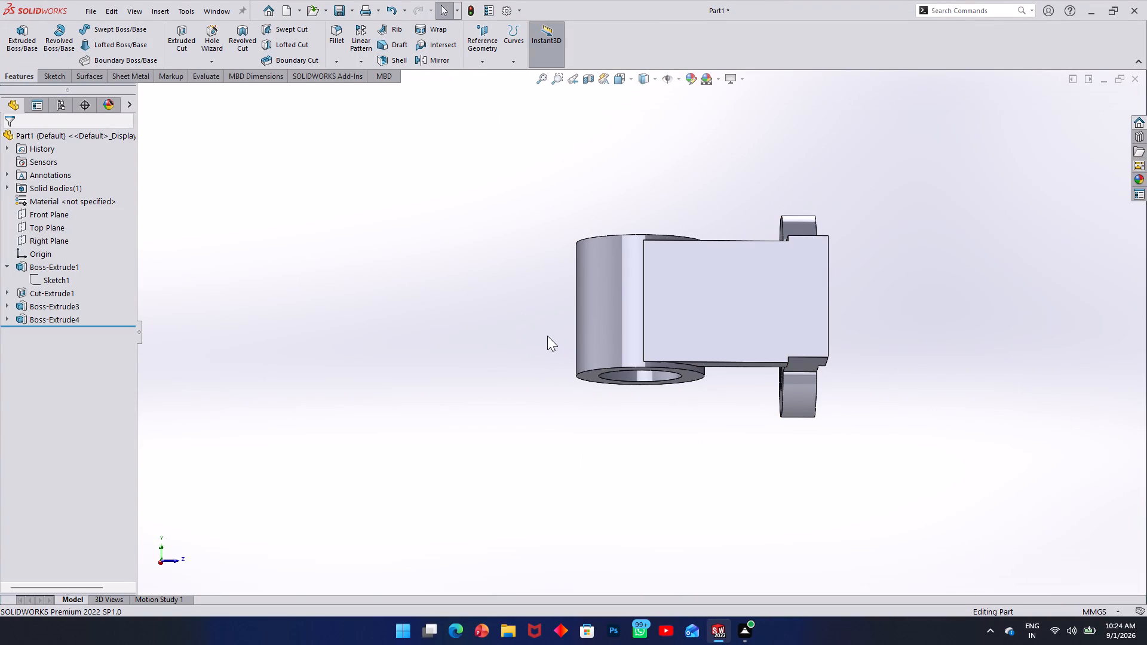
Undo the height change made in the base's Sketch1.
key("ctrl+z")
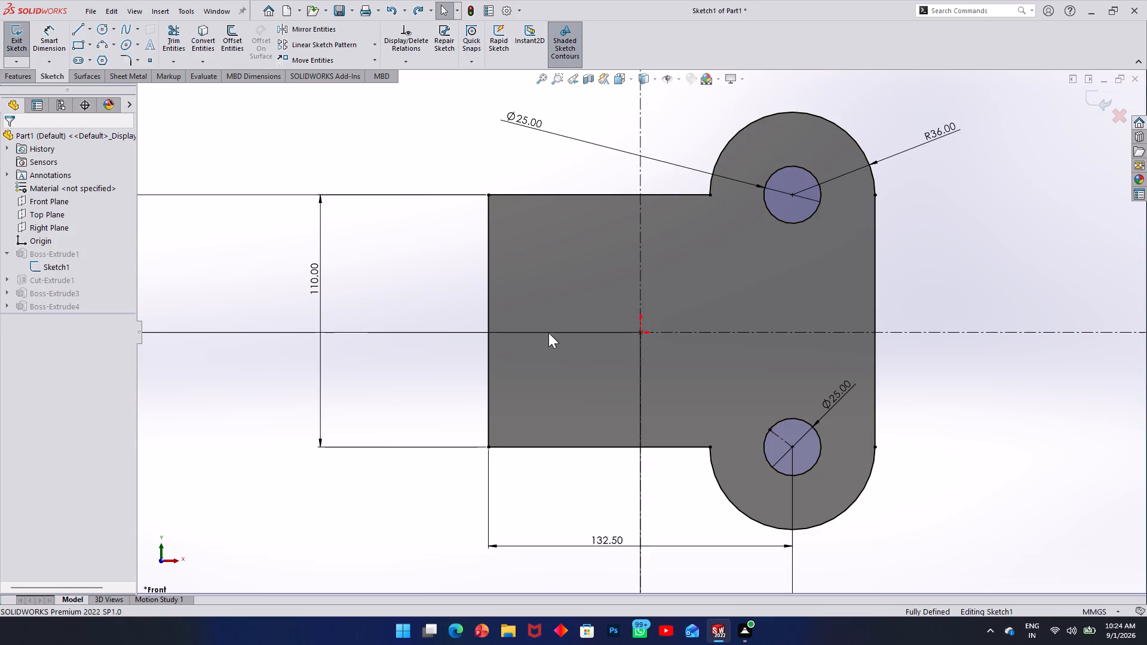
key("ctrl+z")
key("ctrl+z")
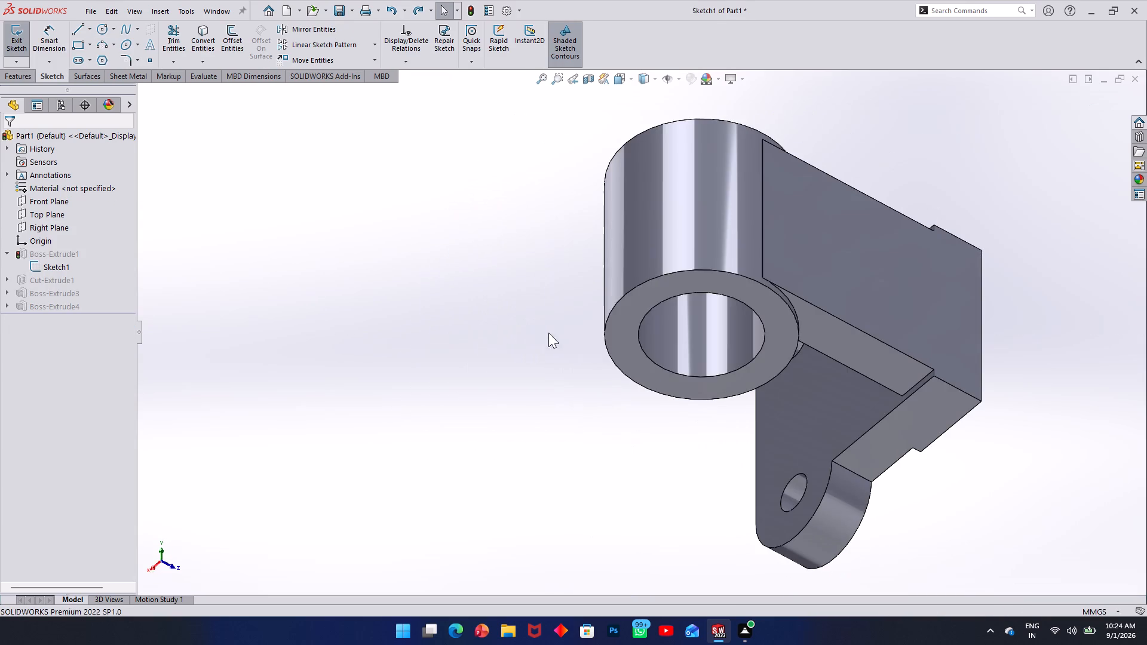
Reopen Sketch1 of Boss-Extrude1 for editing and set the base's vertical height dimension to 110 mm.
middle_click_drag(635, 345, 676, 546)
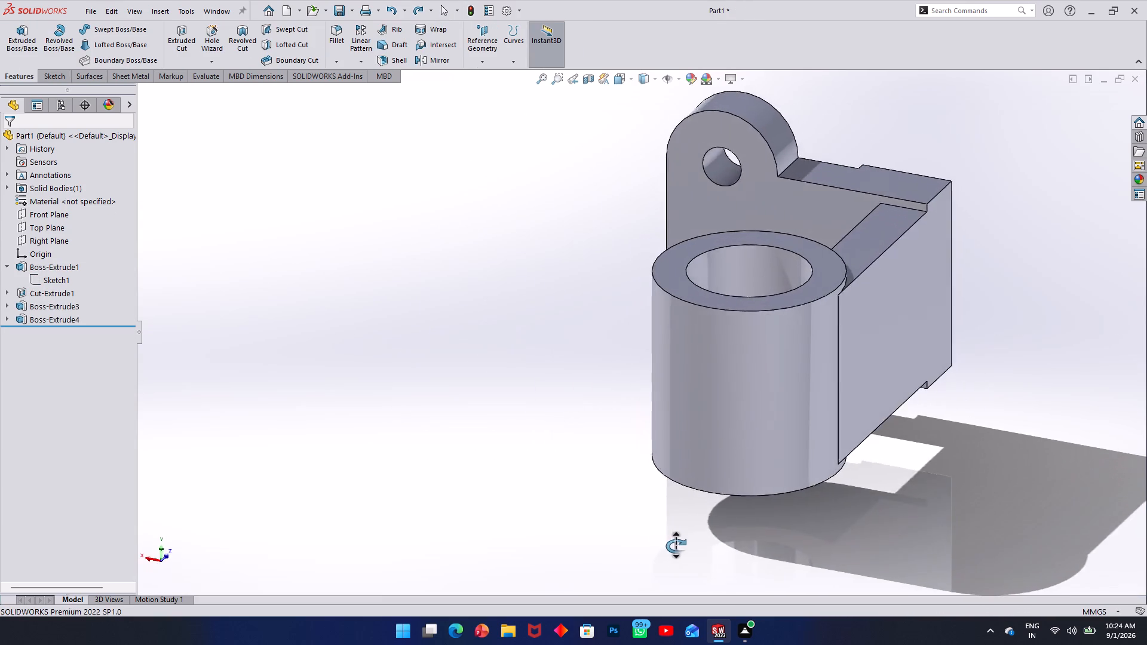
middle_click_drag(676, 546, 645, 382)
scroll(642, 380, "down", 1)
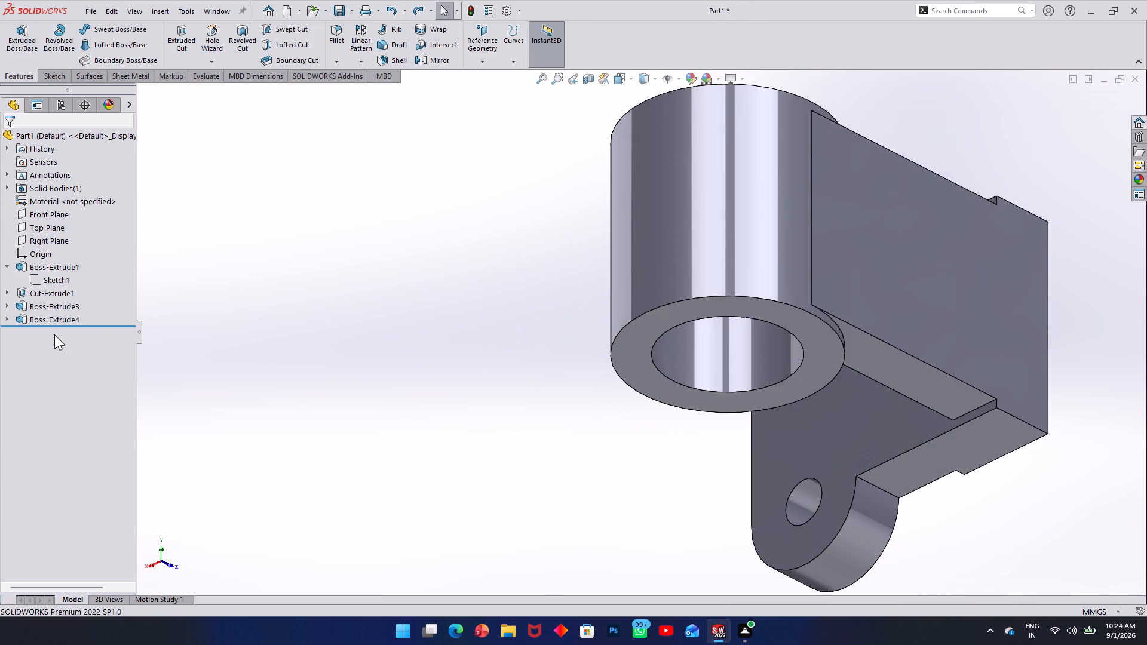
left_click(39, 277)
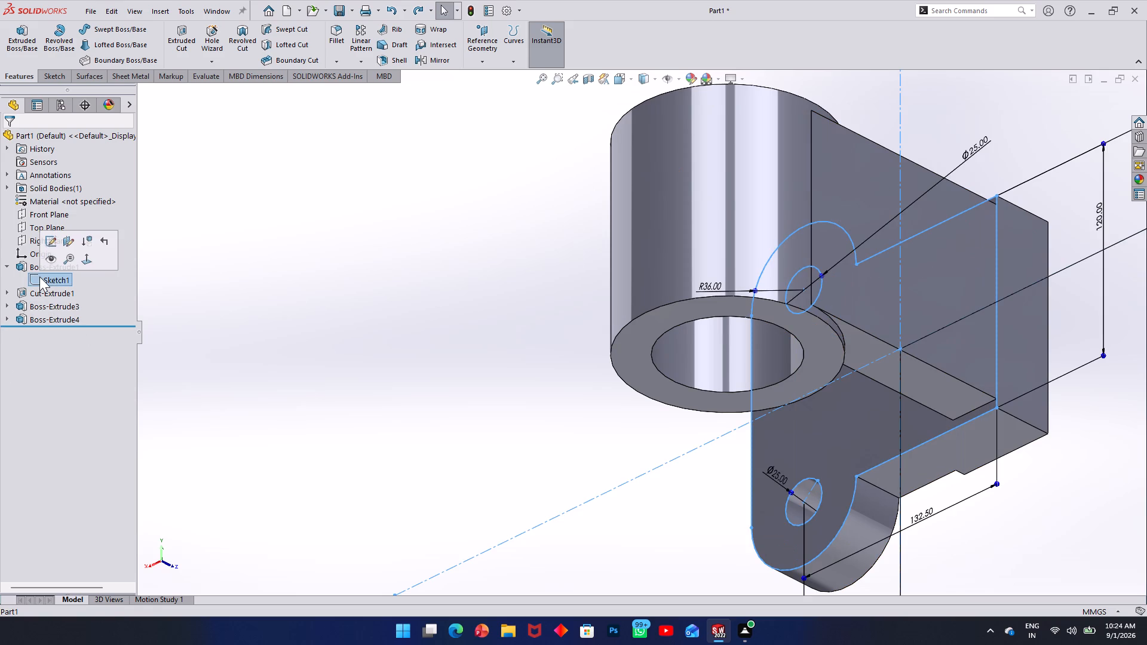
right_click(39, 277)
left_click(53, 245)
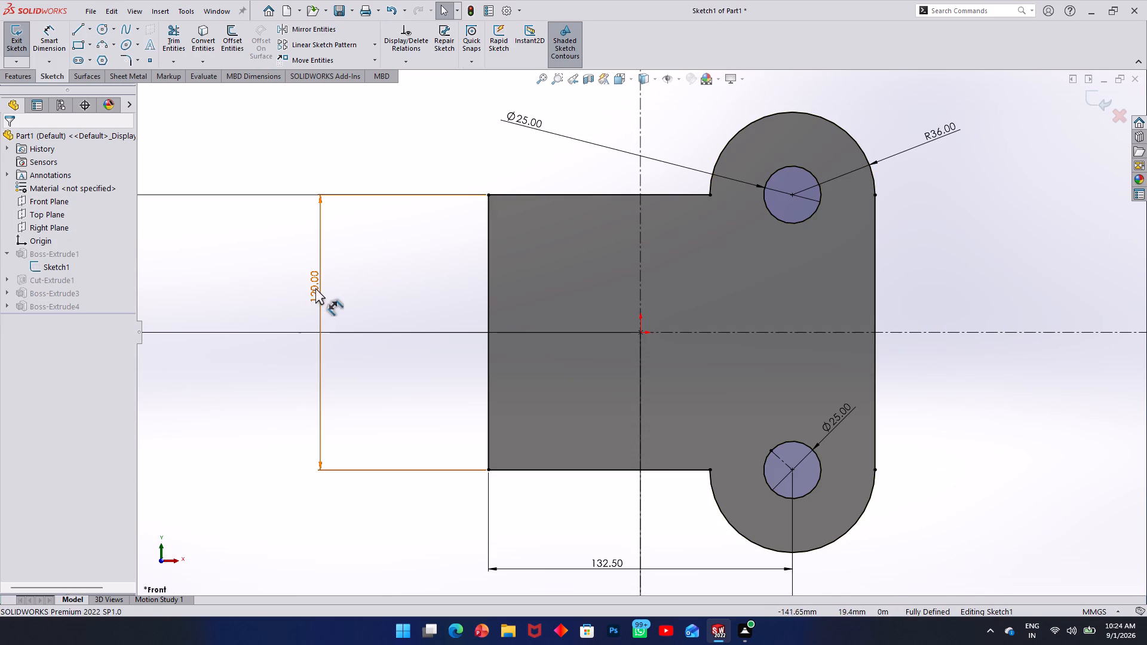
double_click(315, 288)
type("110")
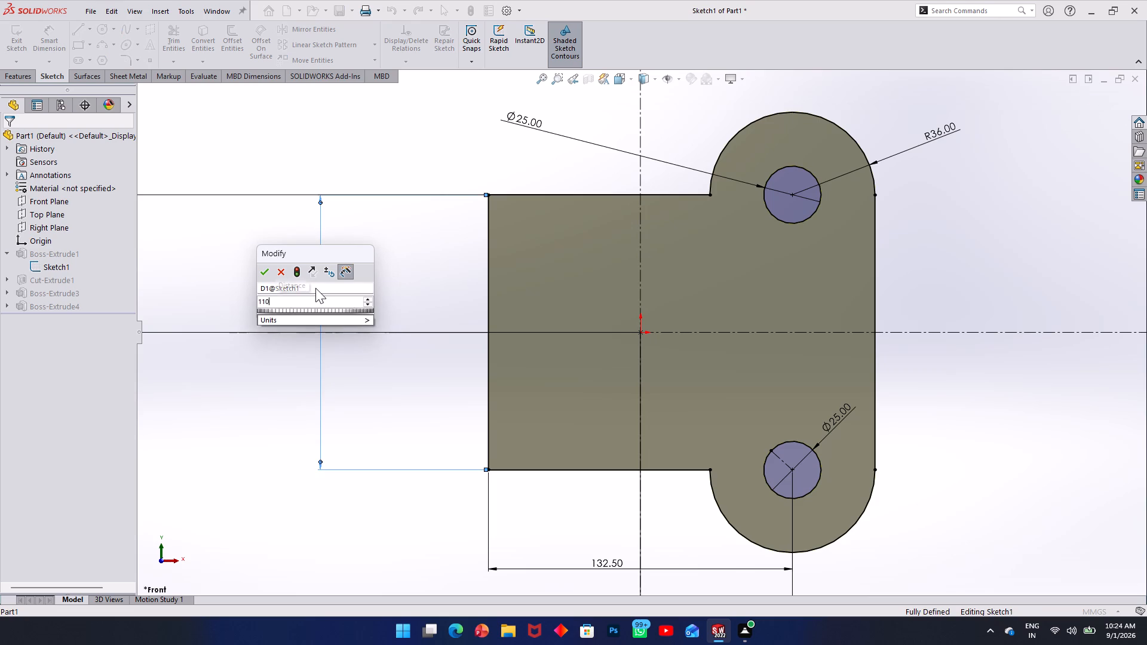
key("Return")
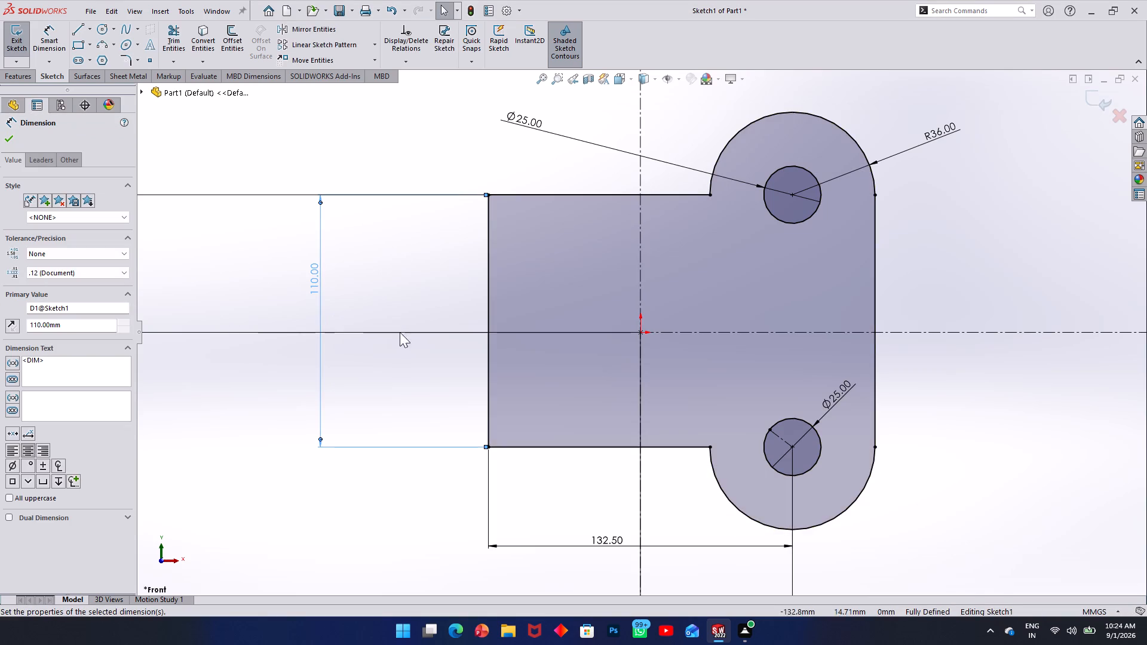
key("Escape")
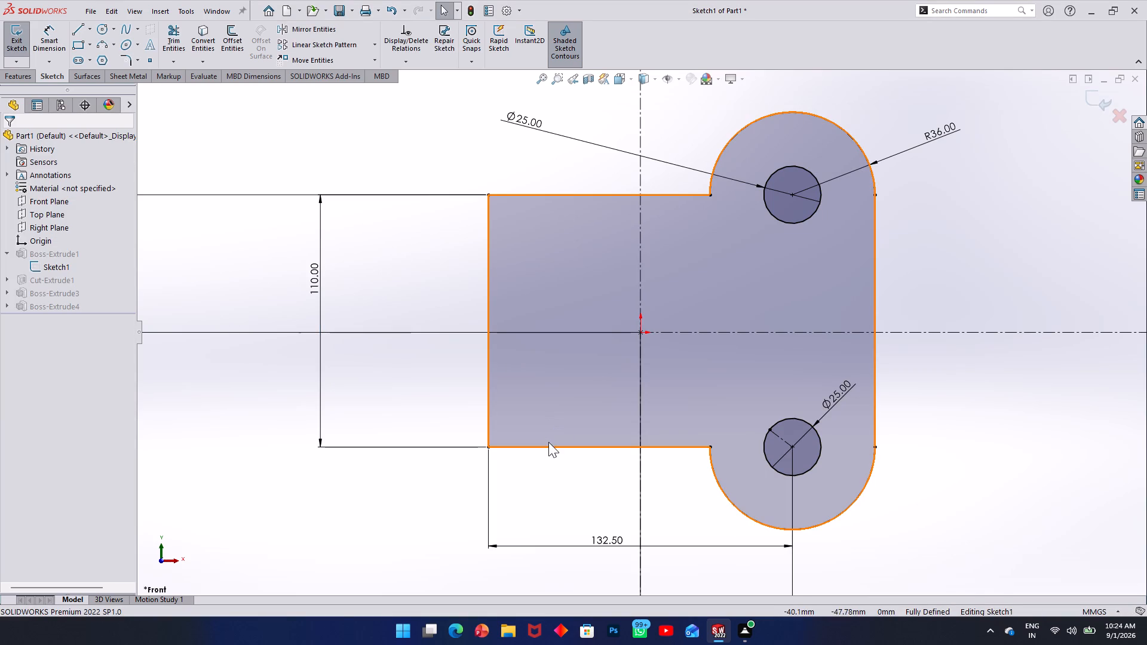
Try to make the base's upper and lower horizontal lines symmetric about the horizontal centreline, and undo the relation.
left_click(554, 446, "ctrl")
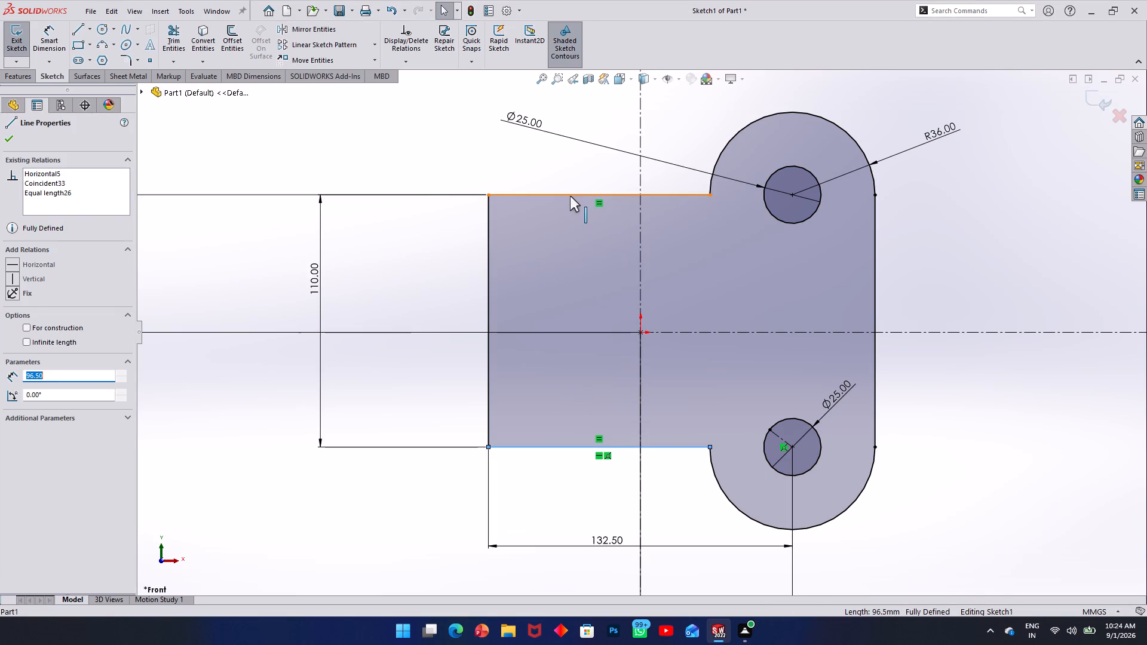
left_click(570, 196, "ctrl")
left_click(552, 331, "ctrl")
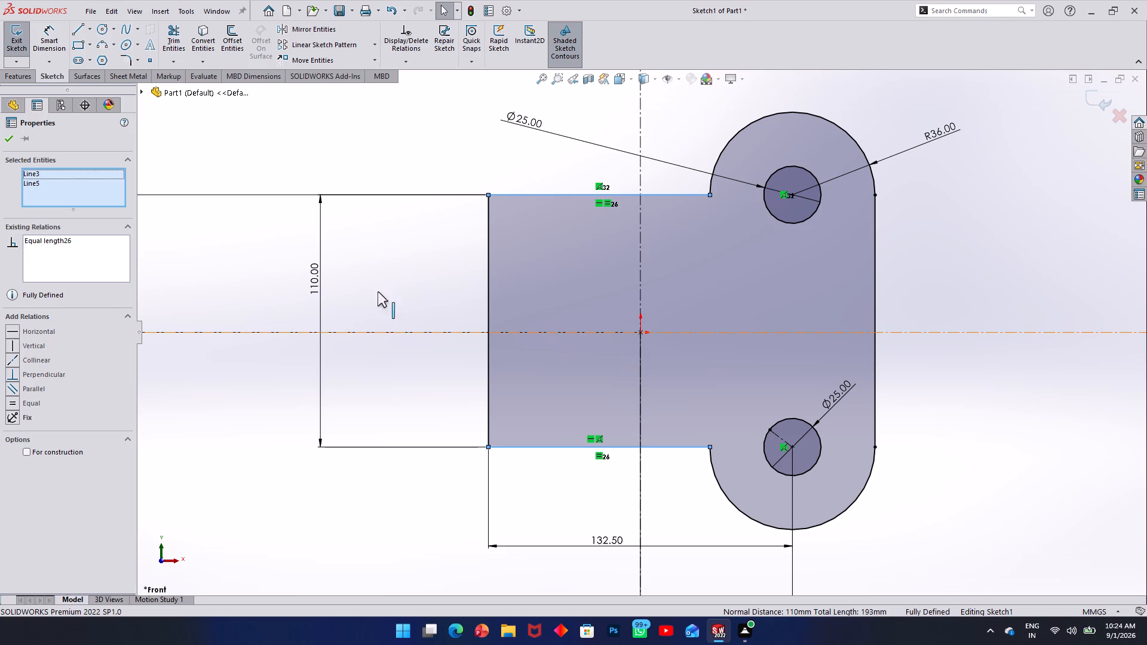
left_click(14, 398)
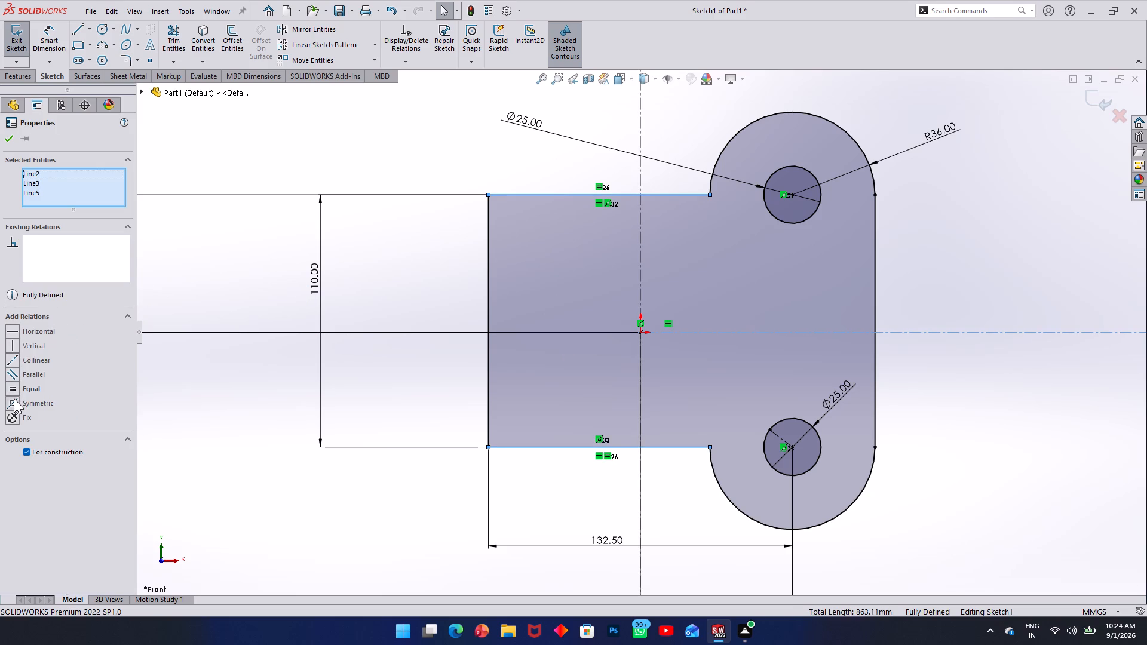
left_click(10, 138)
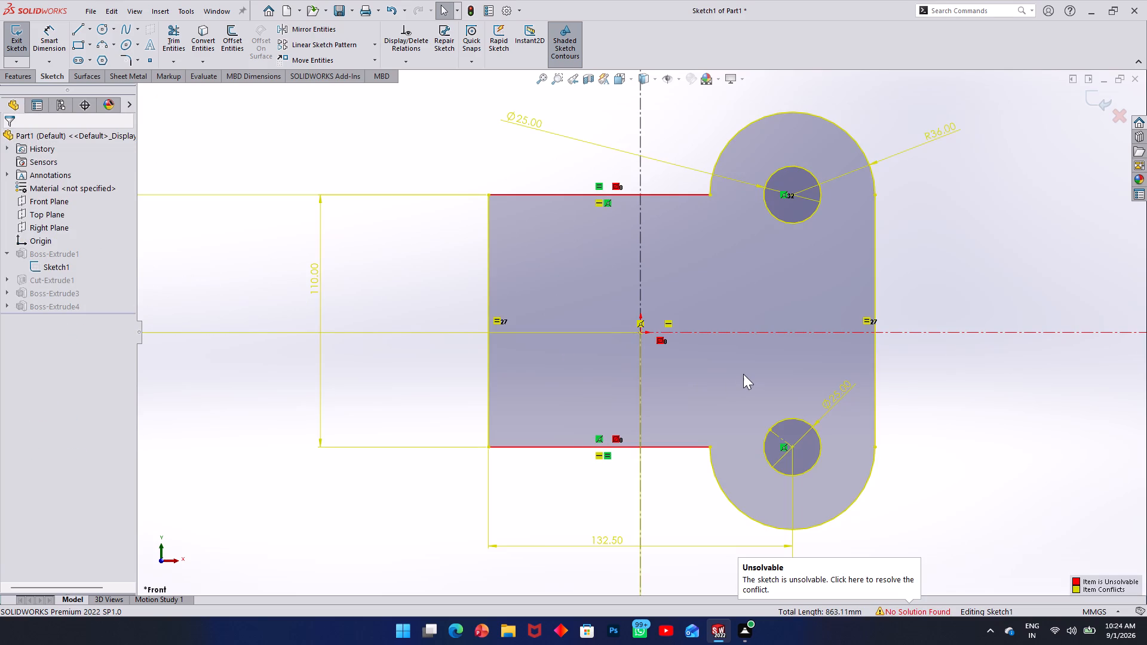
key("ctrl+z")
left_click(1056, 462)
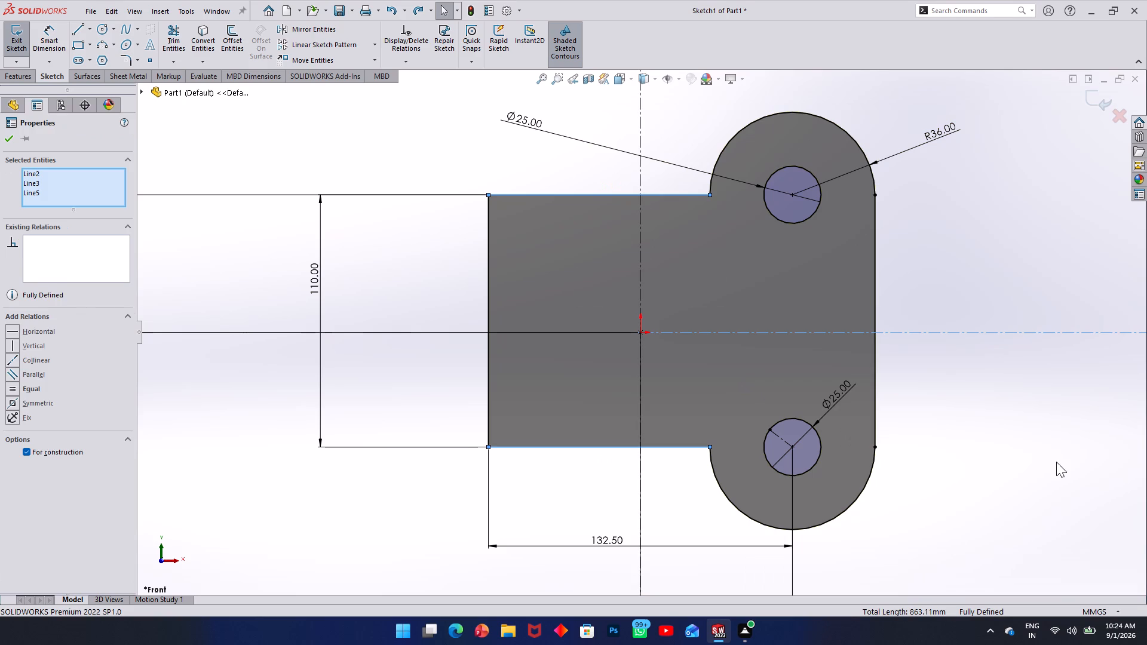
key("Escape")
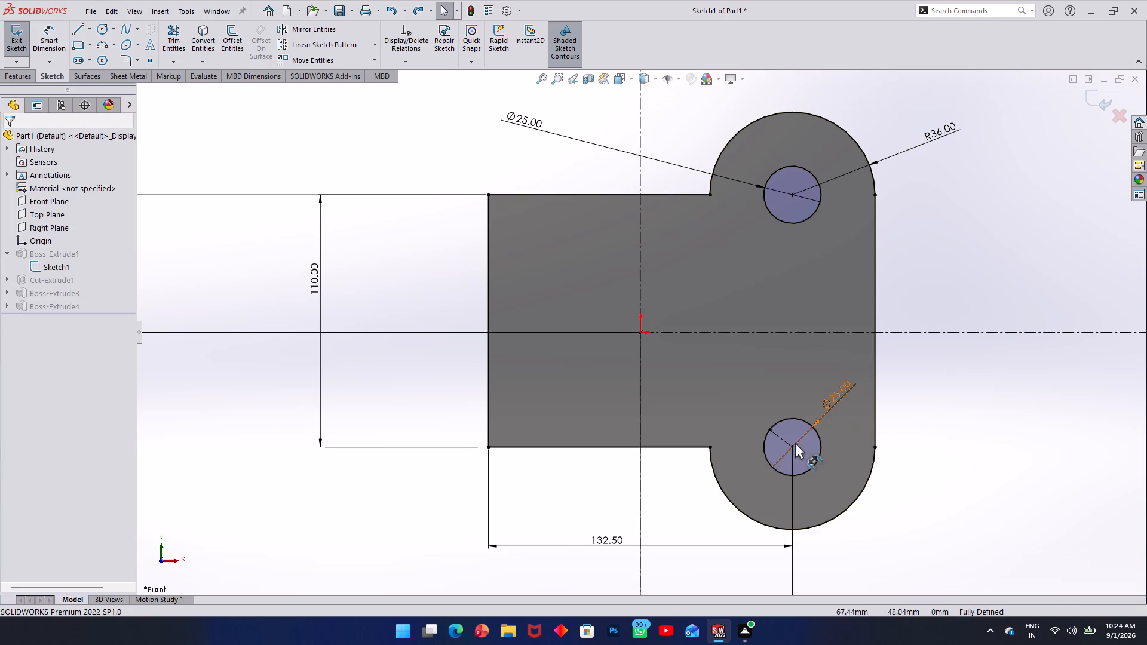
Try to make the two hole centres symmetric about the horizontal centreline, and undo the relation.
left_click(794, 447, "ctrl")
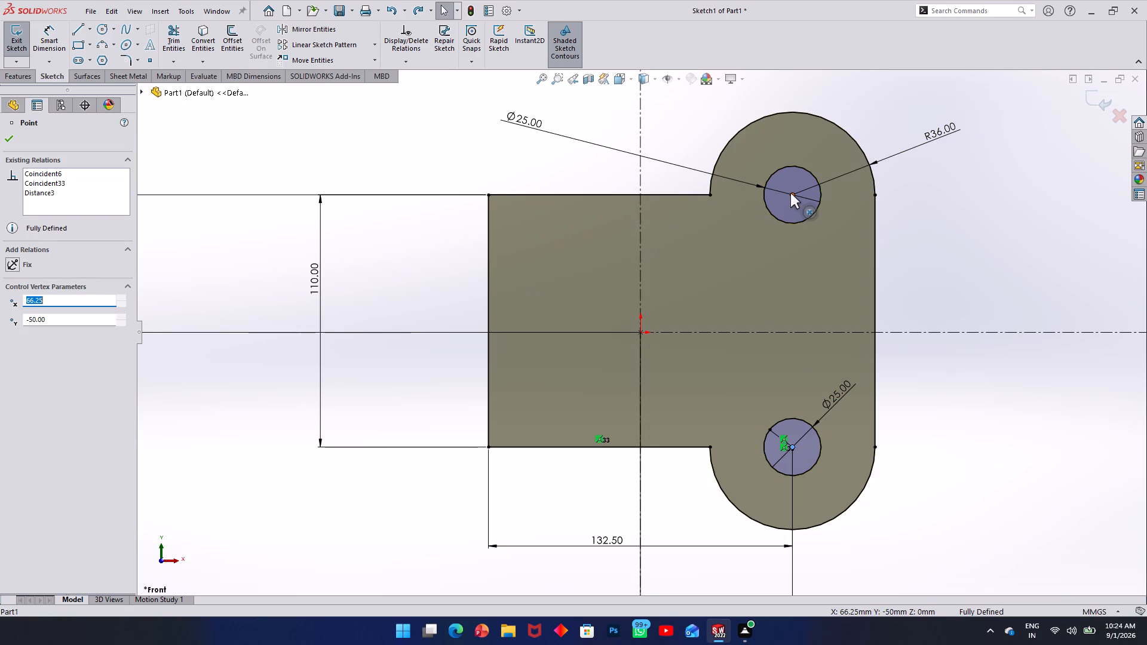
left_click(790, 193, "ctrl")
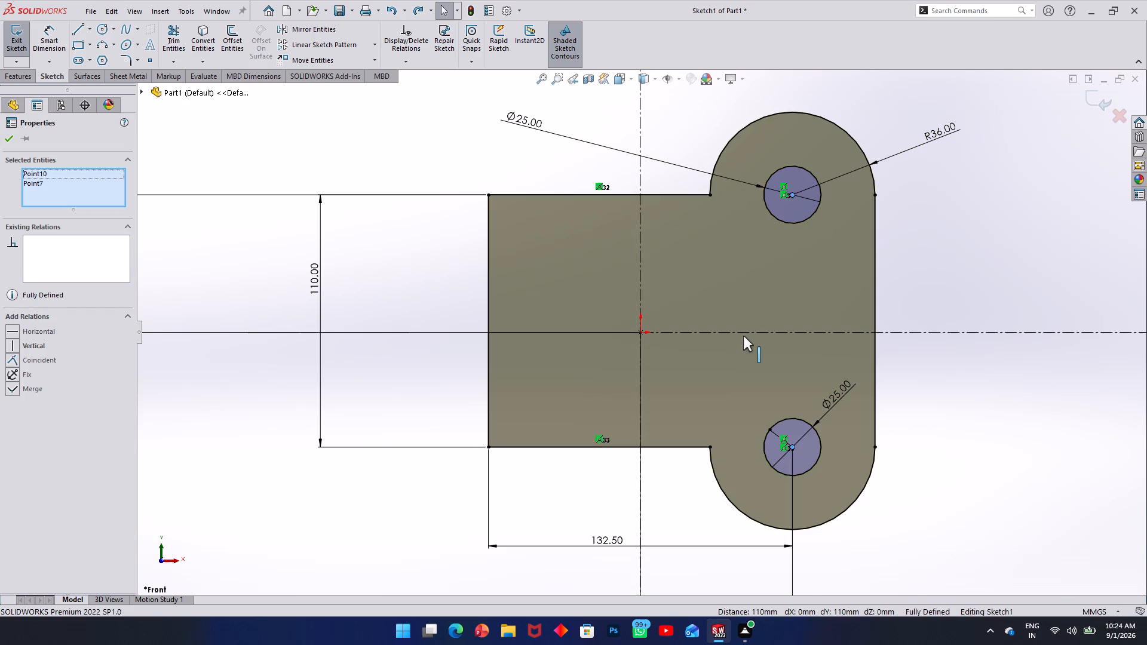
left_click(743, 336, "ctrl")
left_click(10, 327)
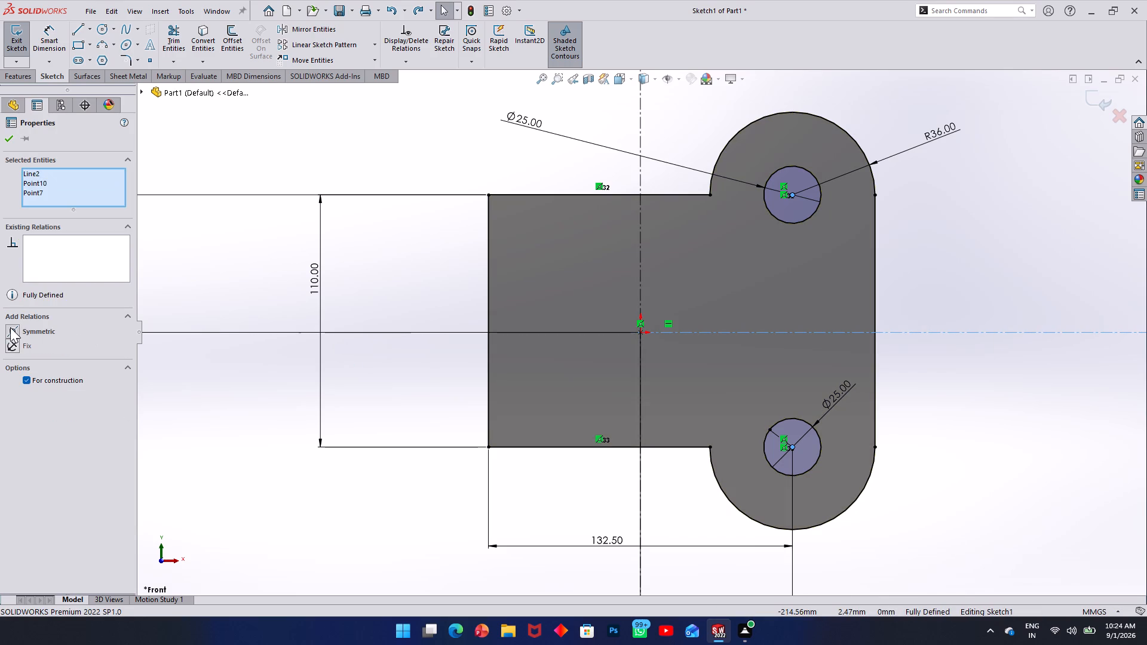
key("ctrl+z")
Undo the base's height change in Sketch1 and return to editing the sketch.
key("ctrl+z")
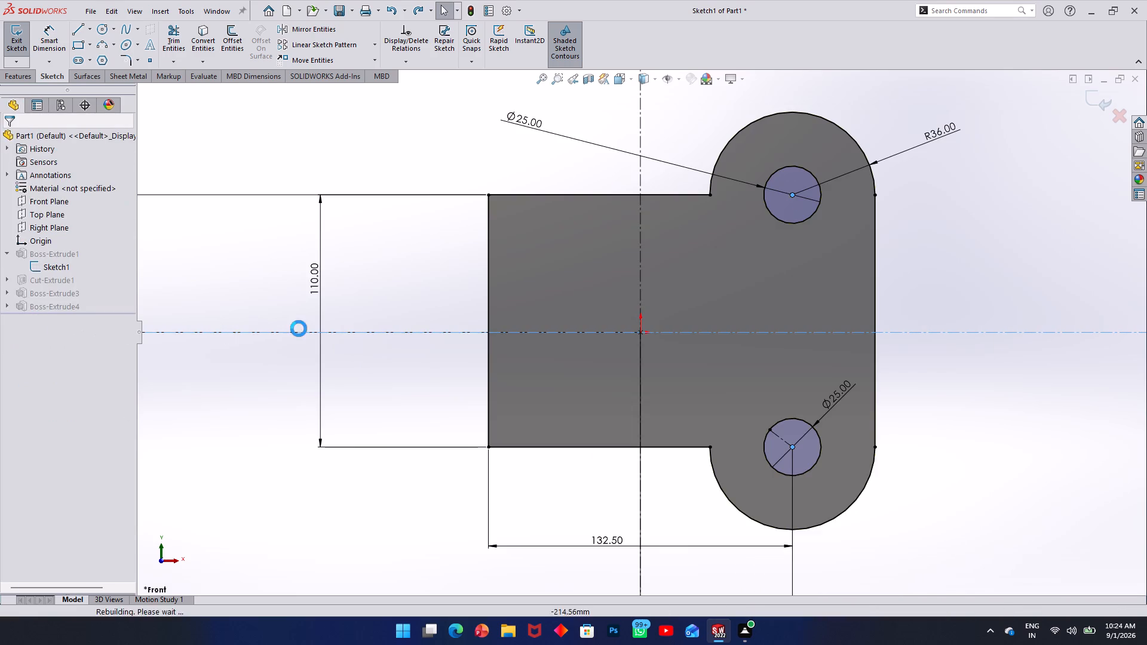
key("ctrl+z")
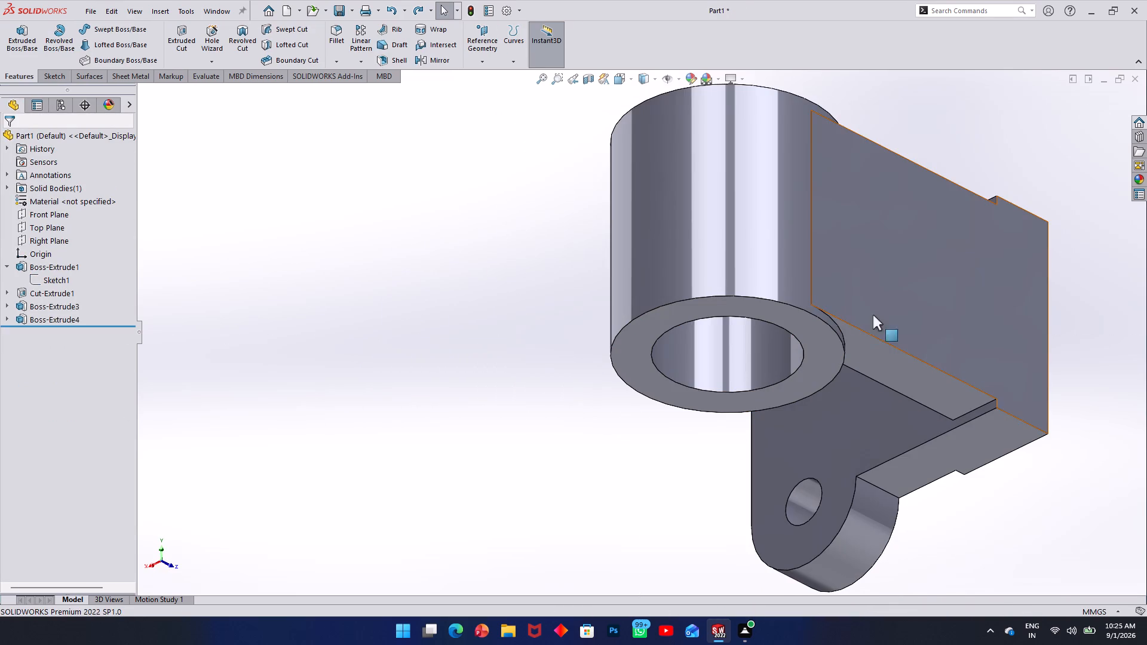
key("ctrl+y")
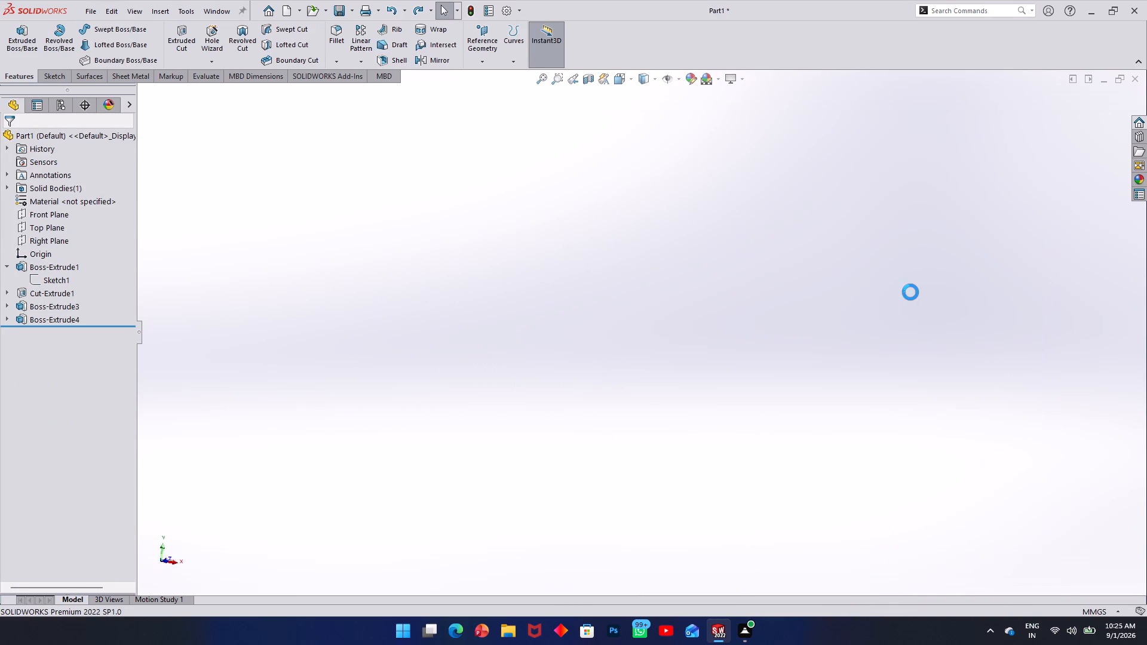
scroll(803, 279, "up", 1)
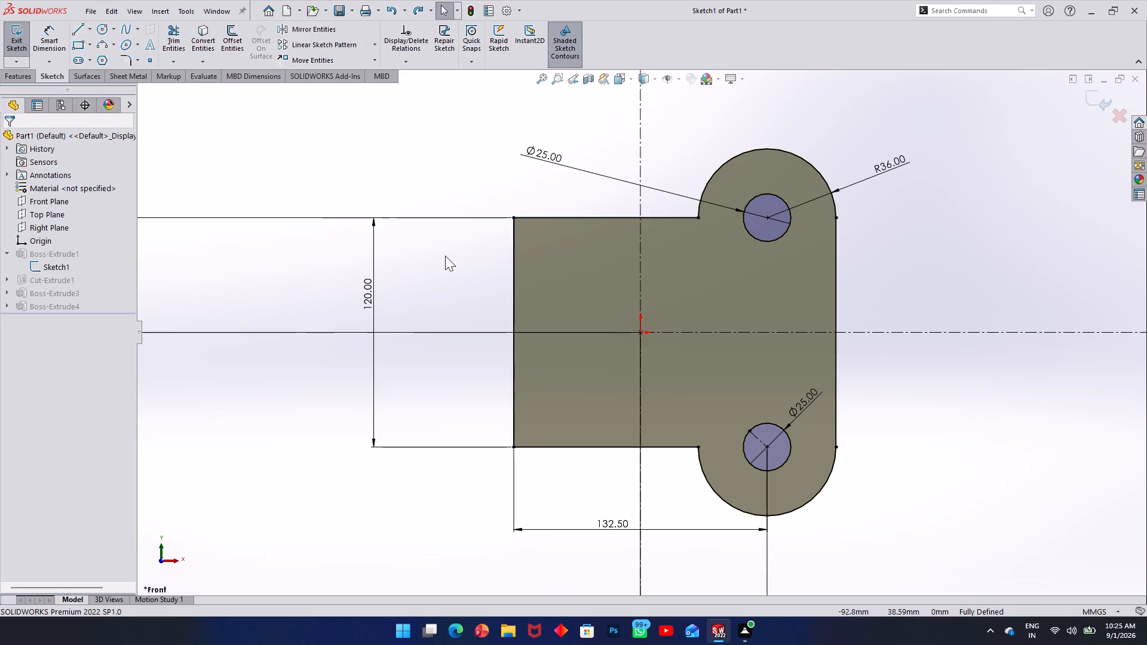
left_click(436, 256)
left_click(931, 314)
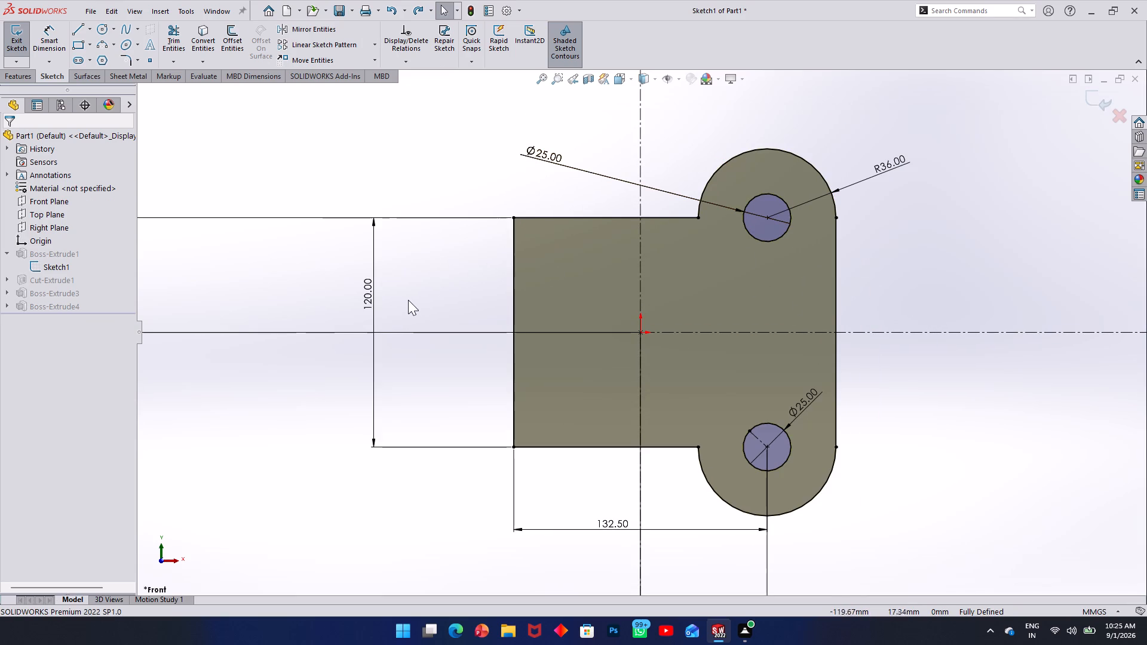
Delete the base's overall height dimension and the 132.50, 66.25 and 60.00 mm dimensions from Sketch1.
left_click(373, 299)
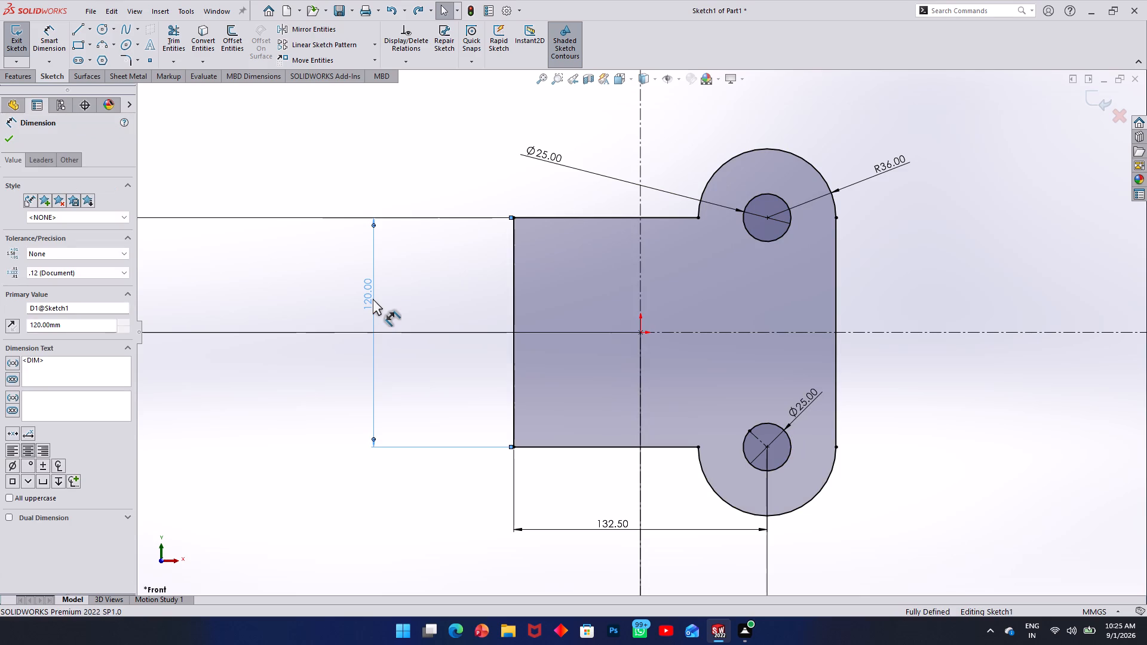
key("Delete")
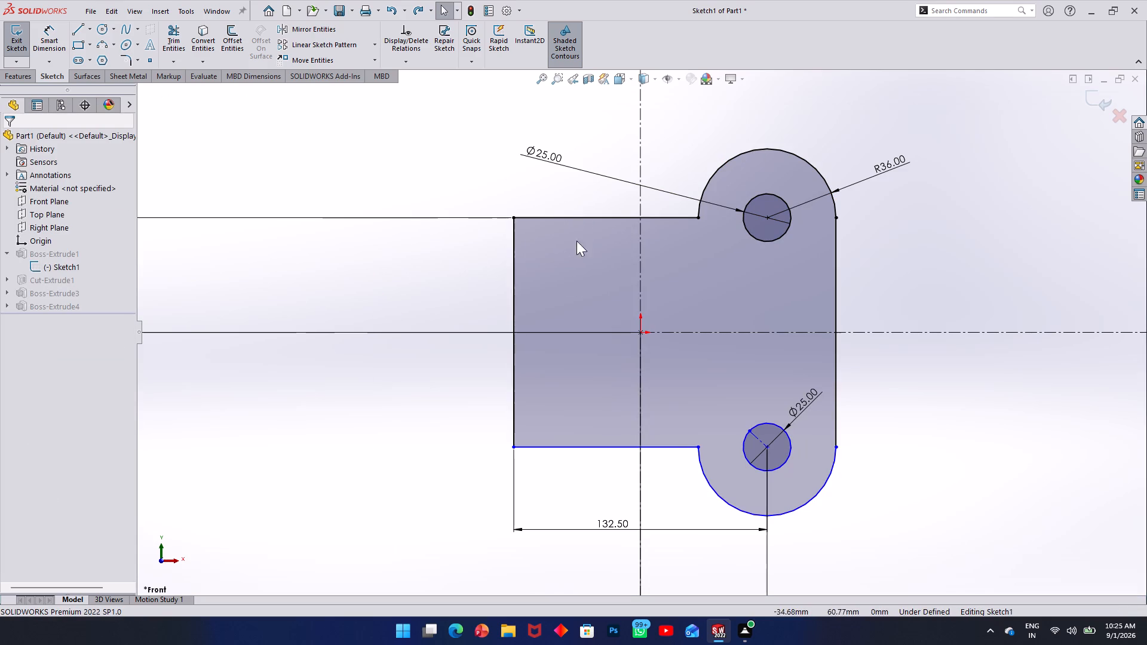
left_click(618, 524)
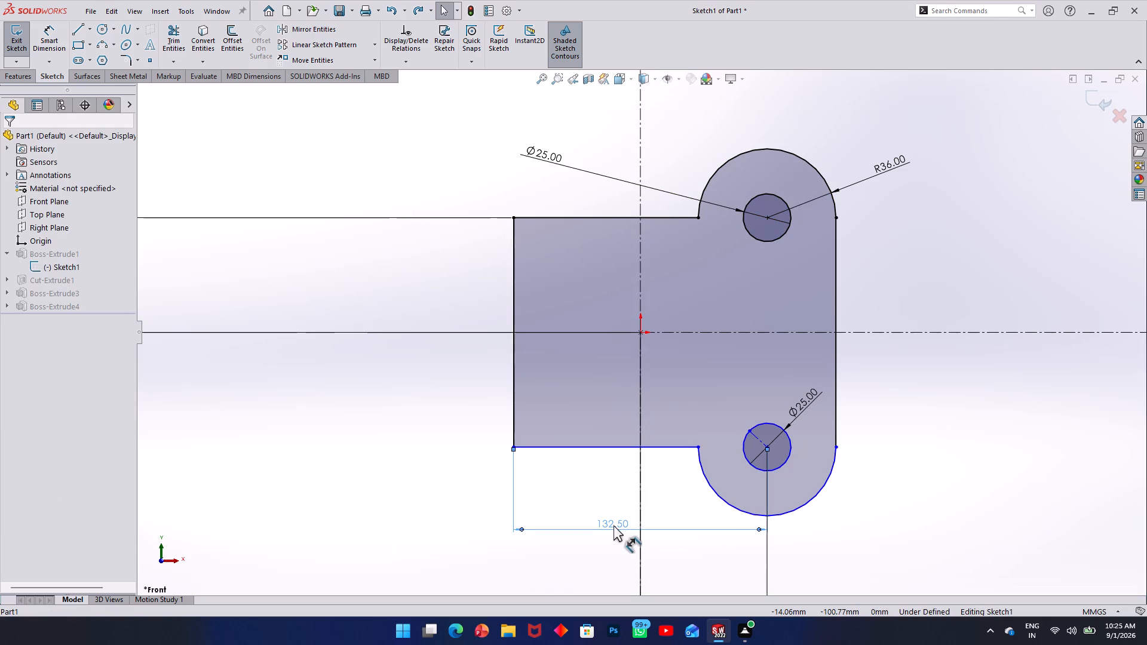
key("Delete")
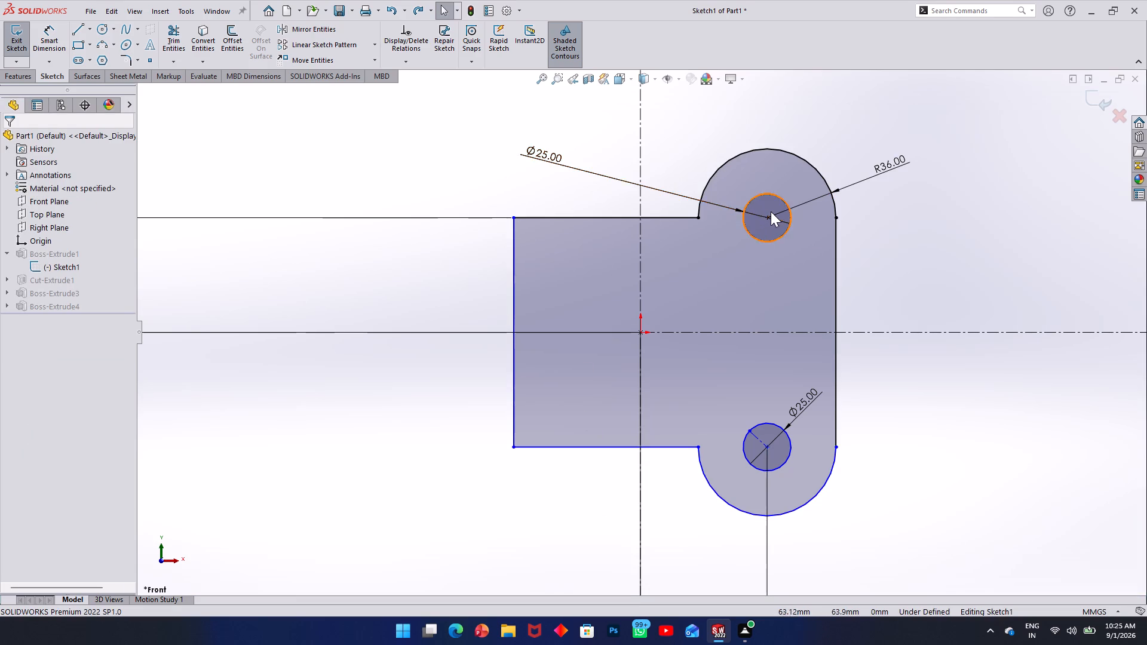
scroll(809, 241, "up", 3)
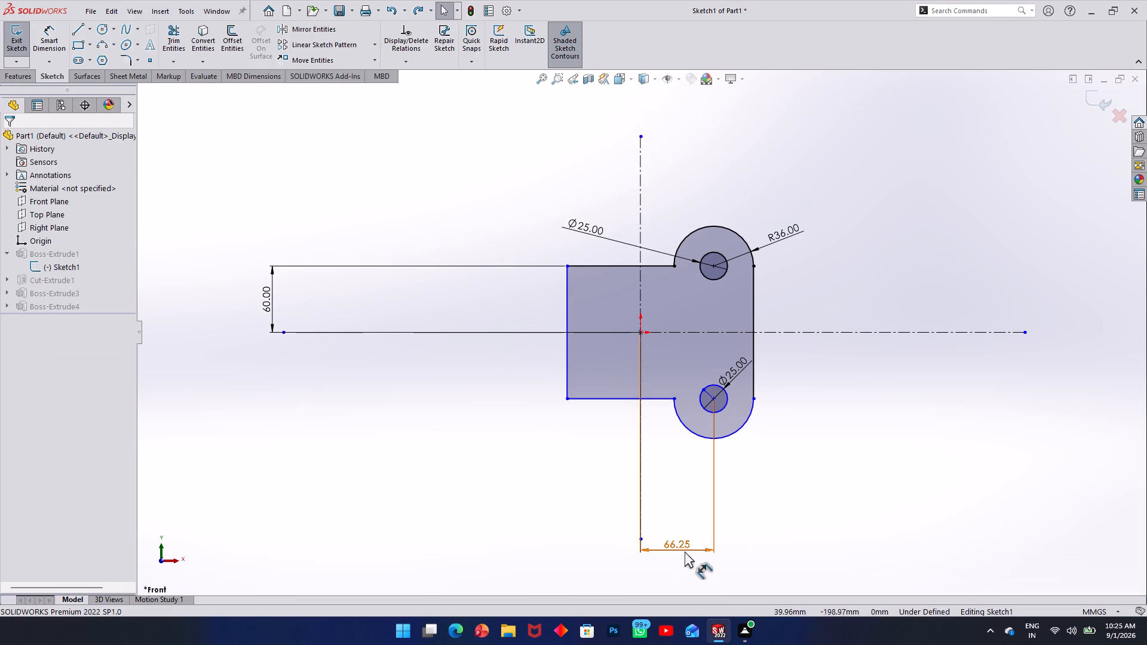
left_click(685, 551)
key("BackSpace")
key("Delete")
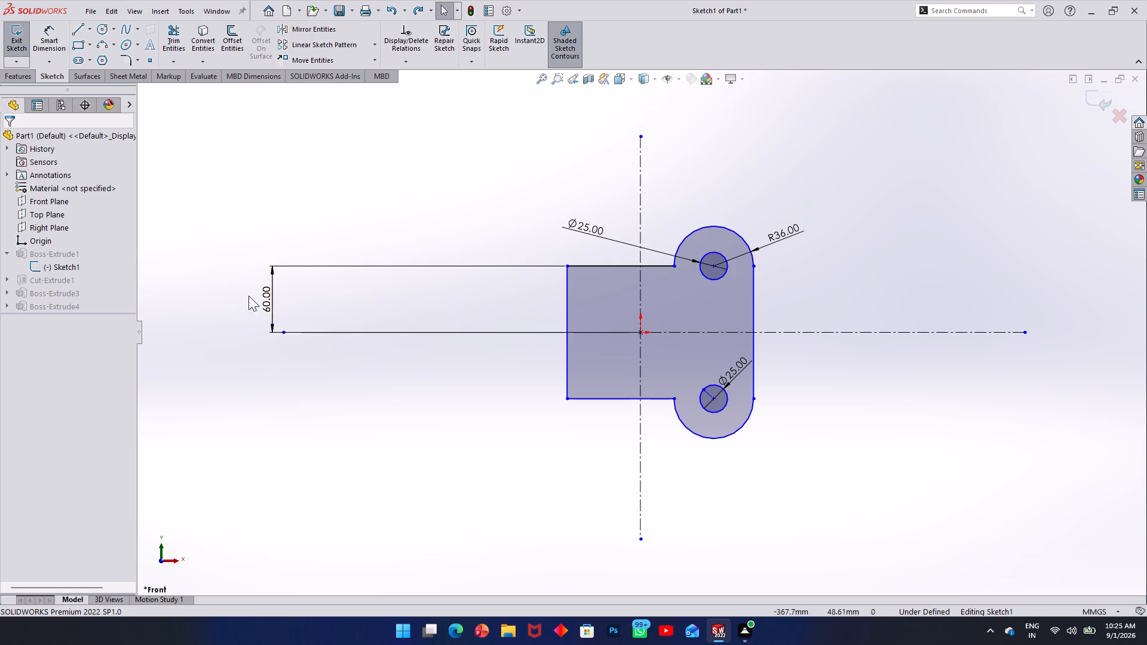
left_click(265, 296)
key("Delete")
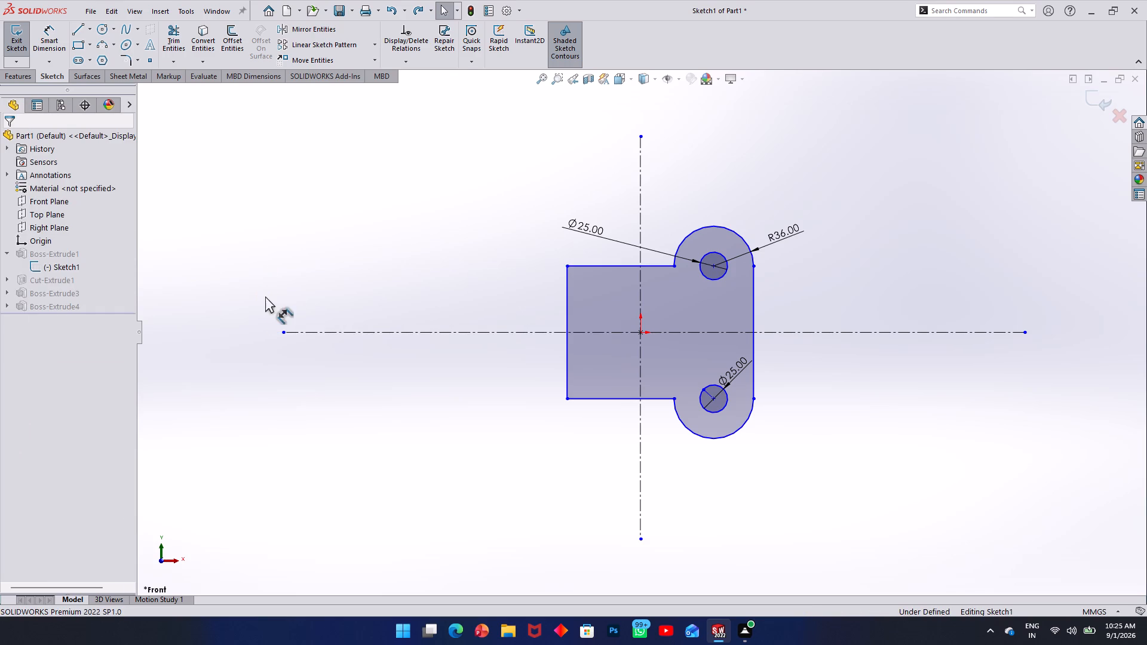
Make the base's upper and lower horizontal lines symmetric about the horizontal centreline.
scroll(563, 259, "down", 2)
key("Escape")
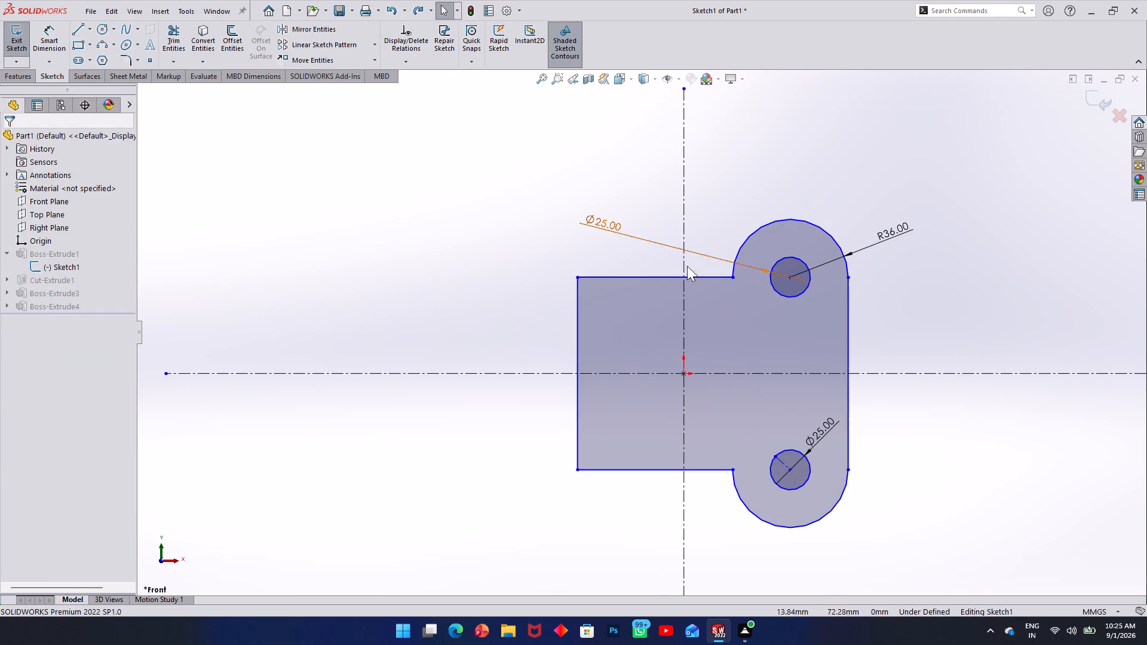
left_click(658, 280, "ctrl")
left_click(642, 471, "ctrl")
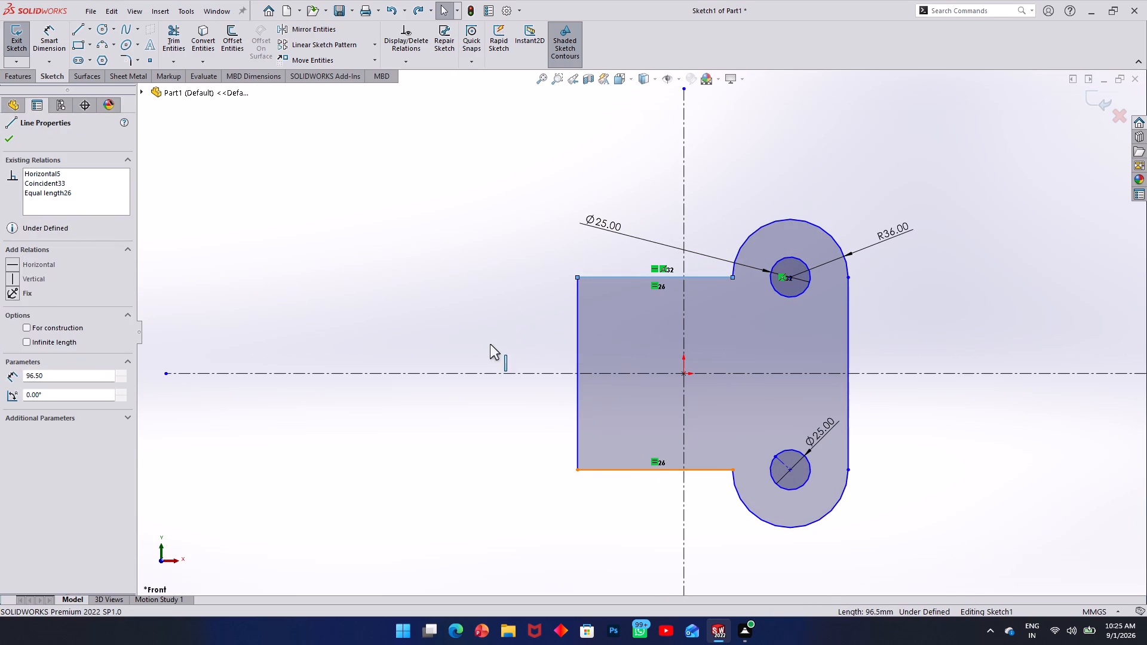
left_click(654, 373, "ctrl")
left_click(13, 400)
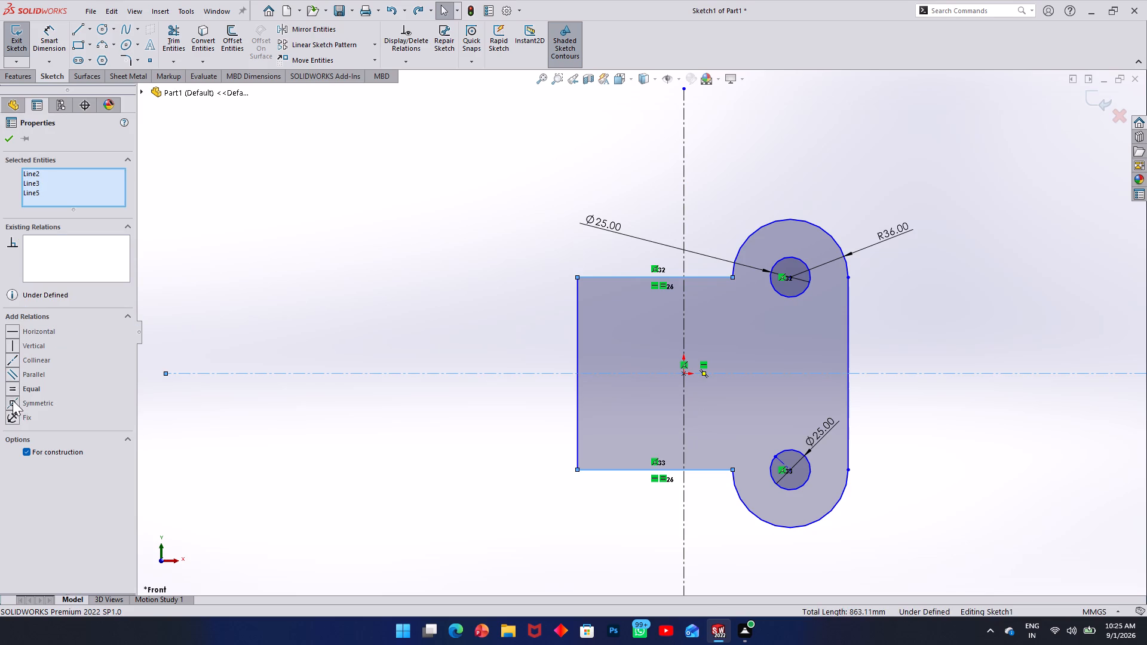
left_click(13, 137)
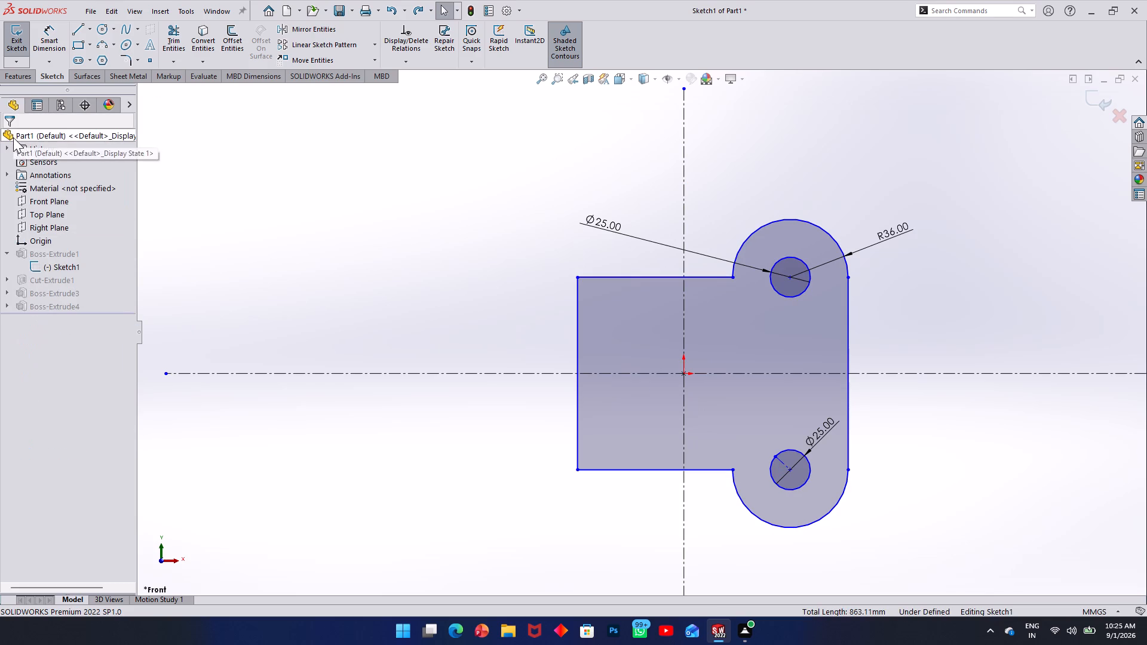
left_click(348, 209)
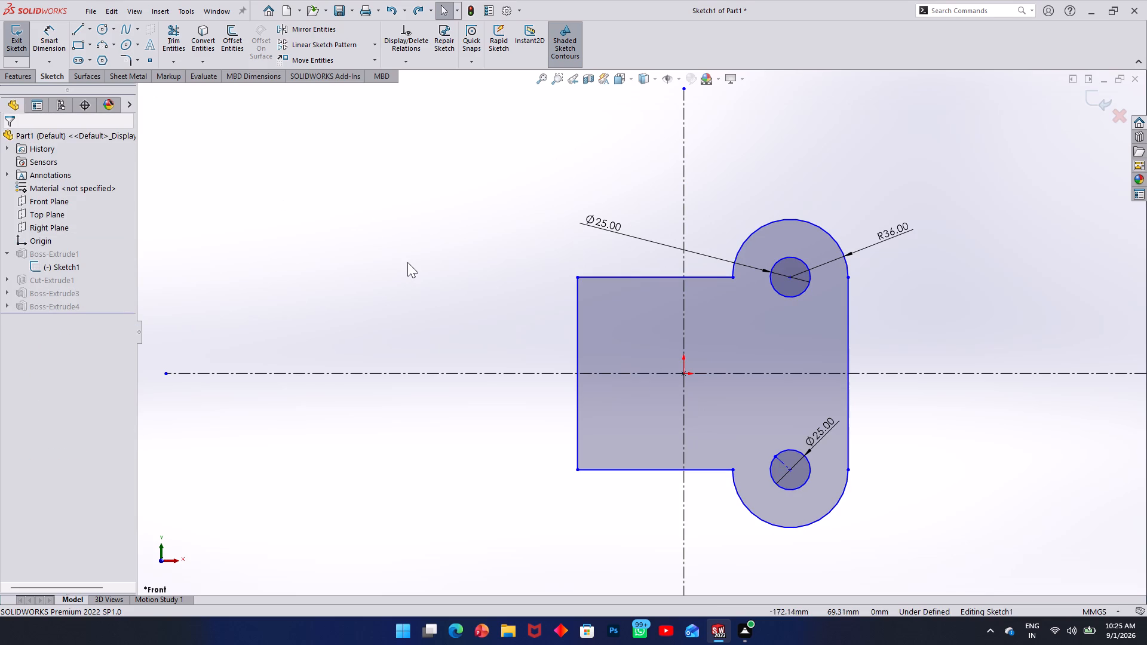
key("Escape")
left_click_drag(341, 189, 341, 198)
Dimension the base's vertical end line opposite the holes at 110 mm.
left_click(43, 38)
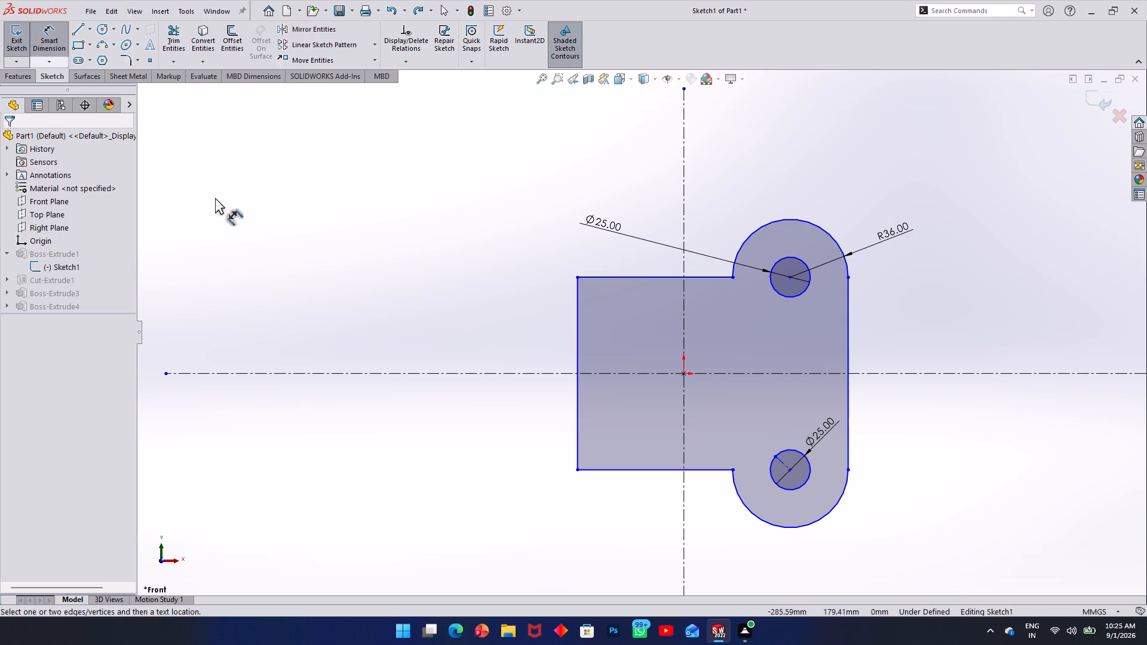
left_click(578, 393)
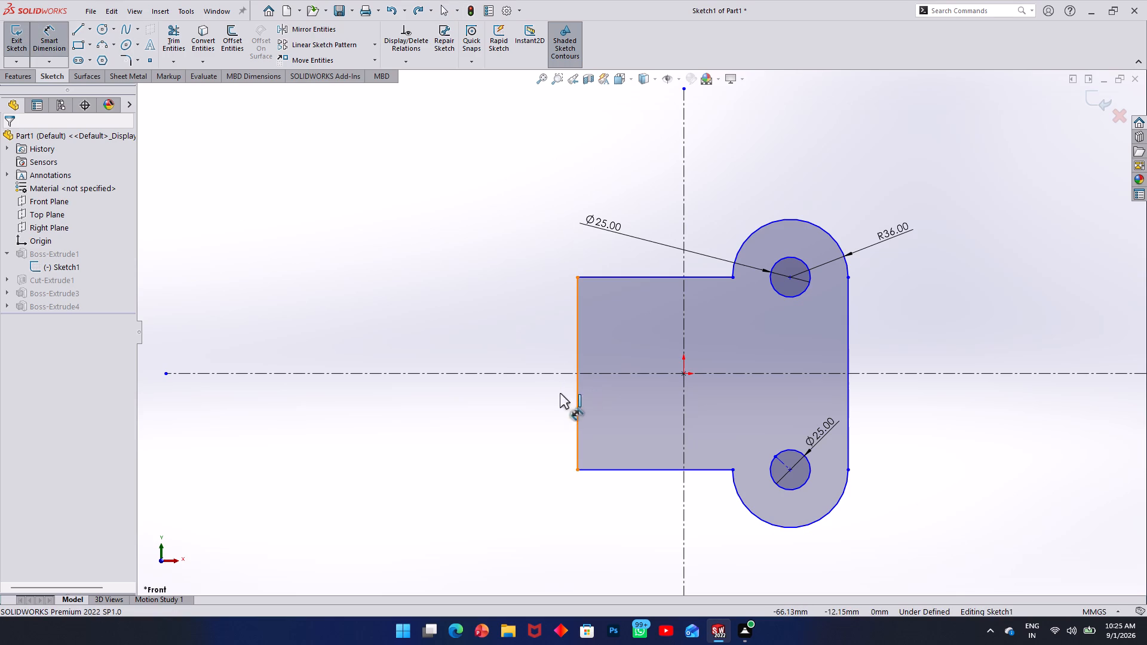
left_click(508, 405)
type("110")
key("Return")
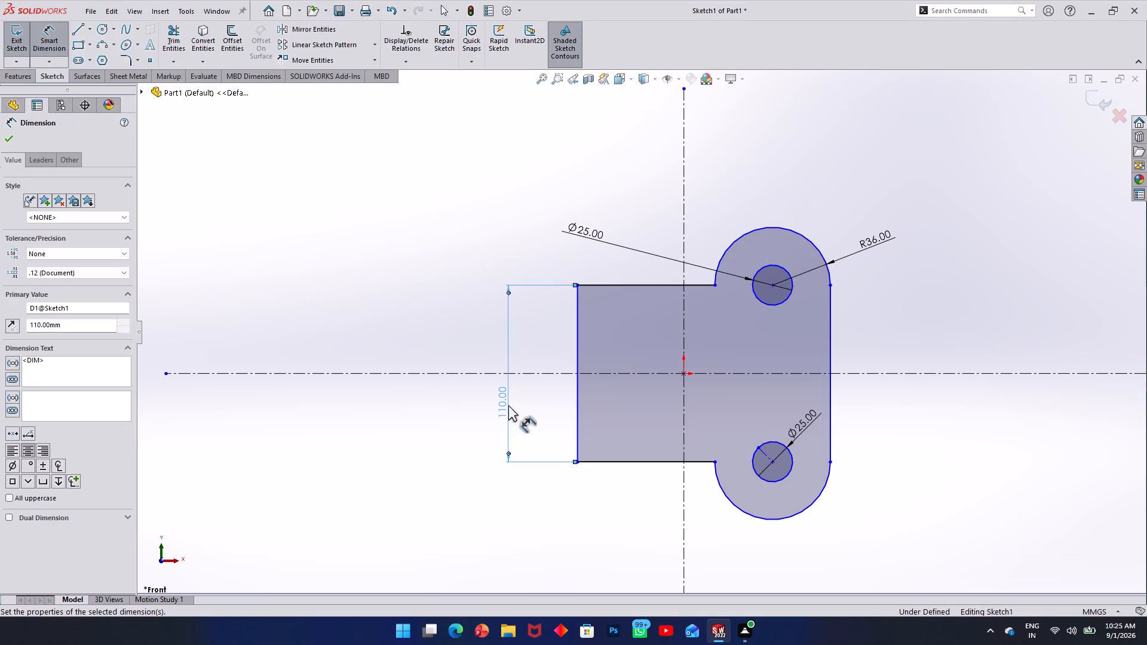
left_click(404, 262)
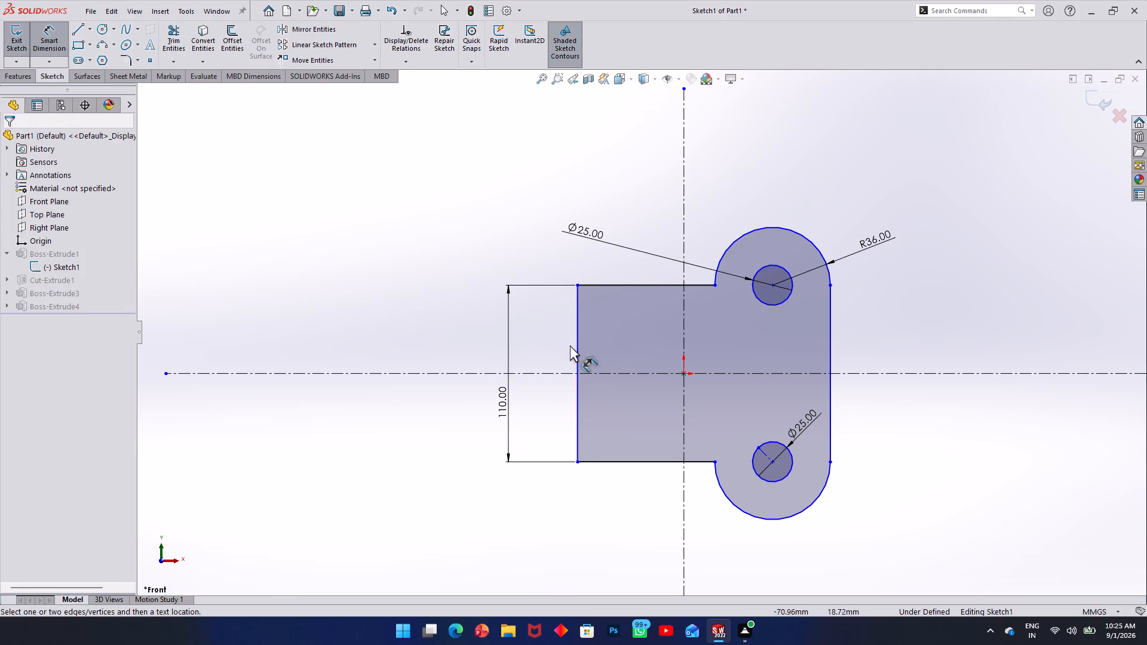
key("Escape")
key("Escape")
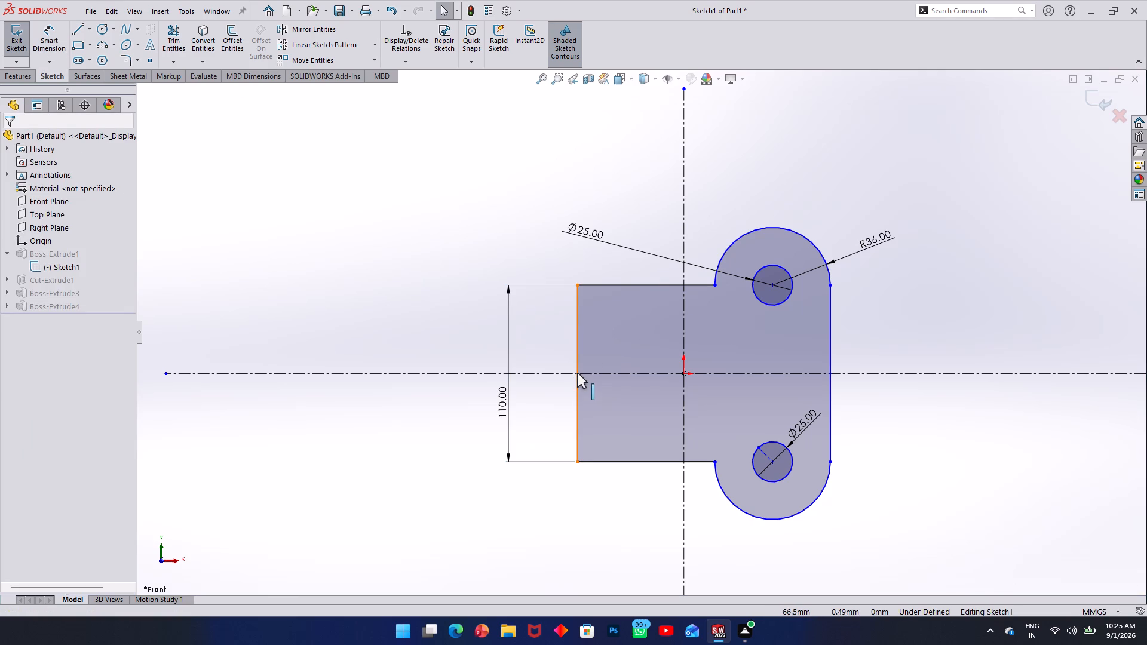
Apply Fully Define Sketch to the base's two vertical end lines, both rounded-end arcs and both hole circles in Sketch1.
left_click(577, 366, "ctrl")
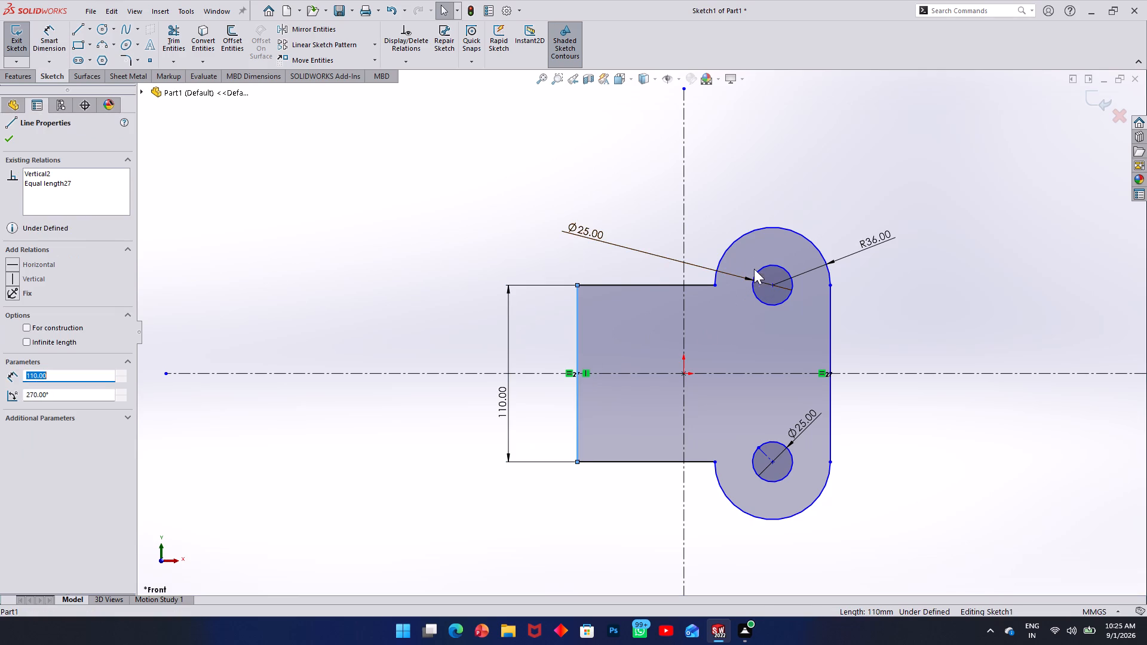
left_click(741, 237, "ctrl")
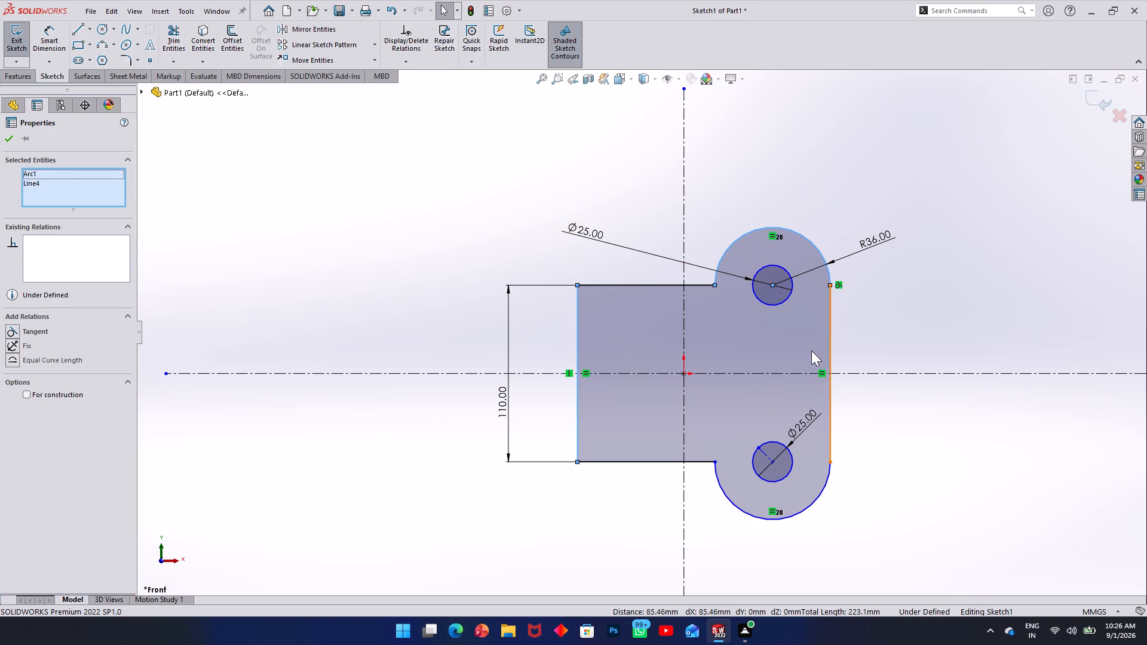
left_click(769, 303, "ctrl")
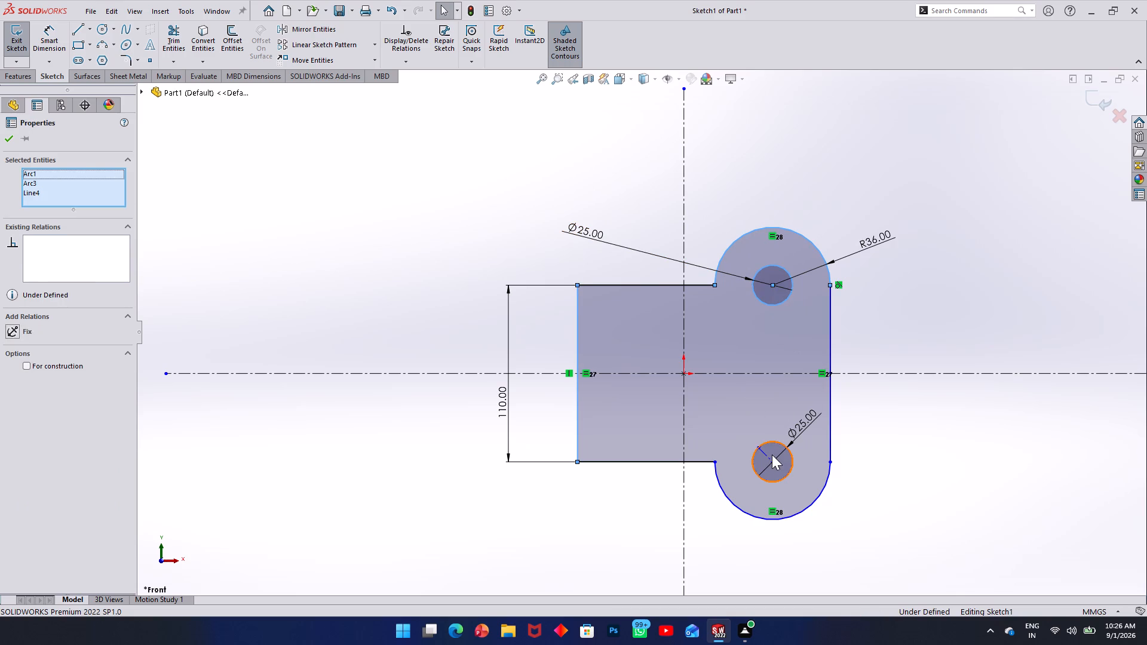
left_click(772, 454, "ctrl")
left_click(723, 490, "ctrl")
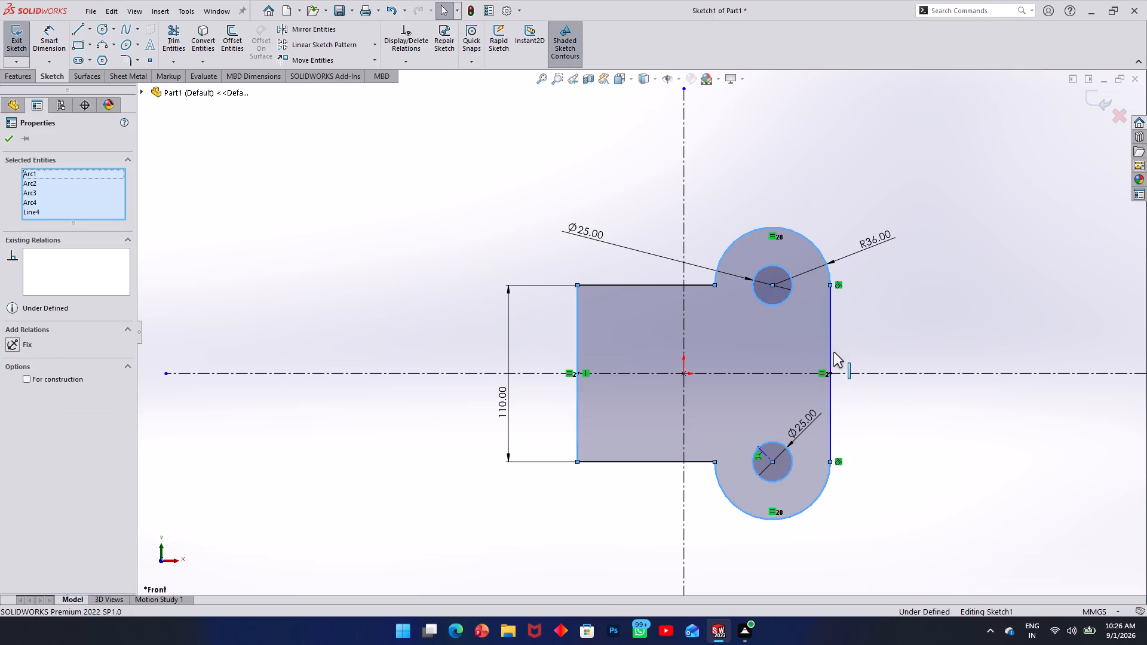
left_click(831, 342, "ctrl")
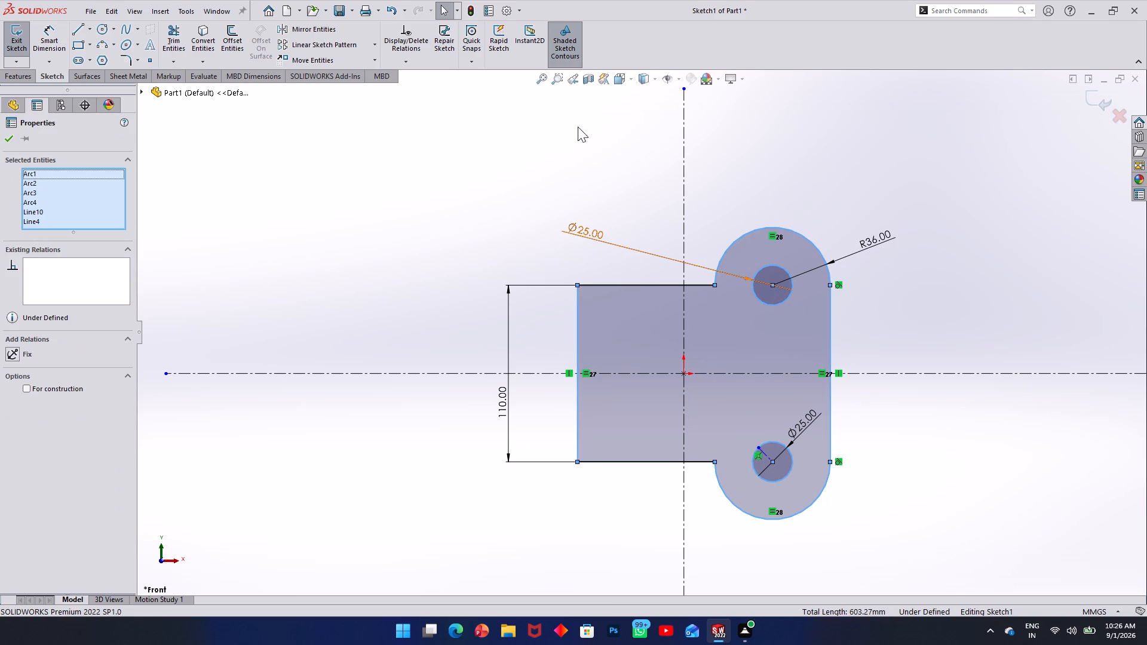
right_click(573, 125)
left_click(603, 247)
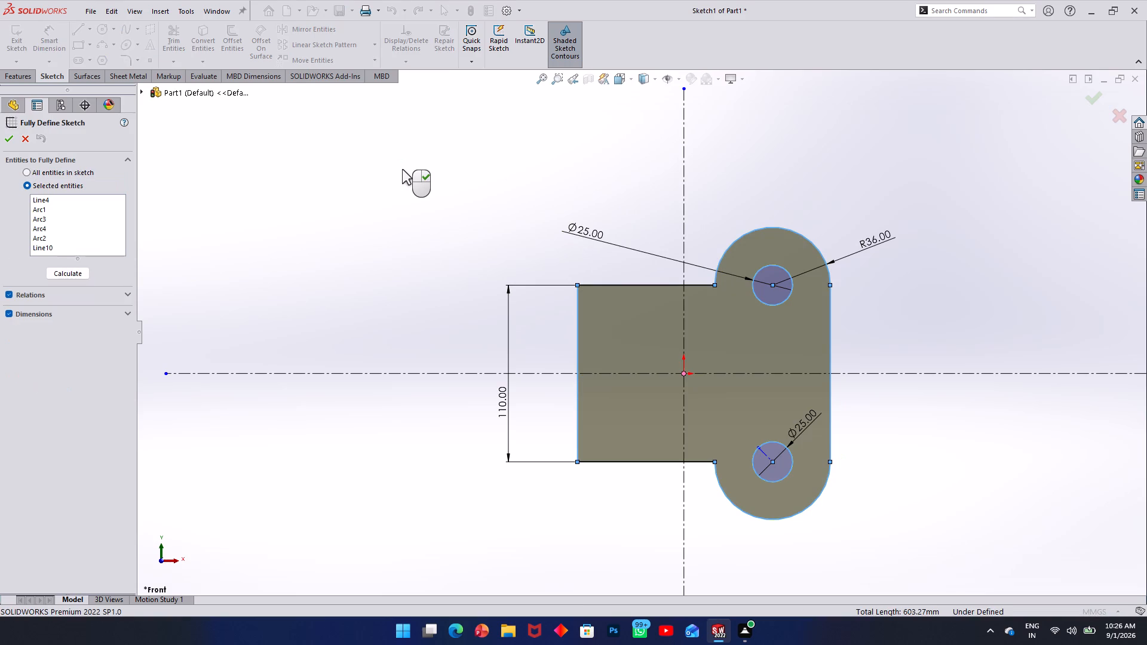
left_click(11, 145)
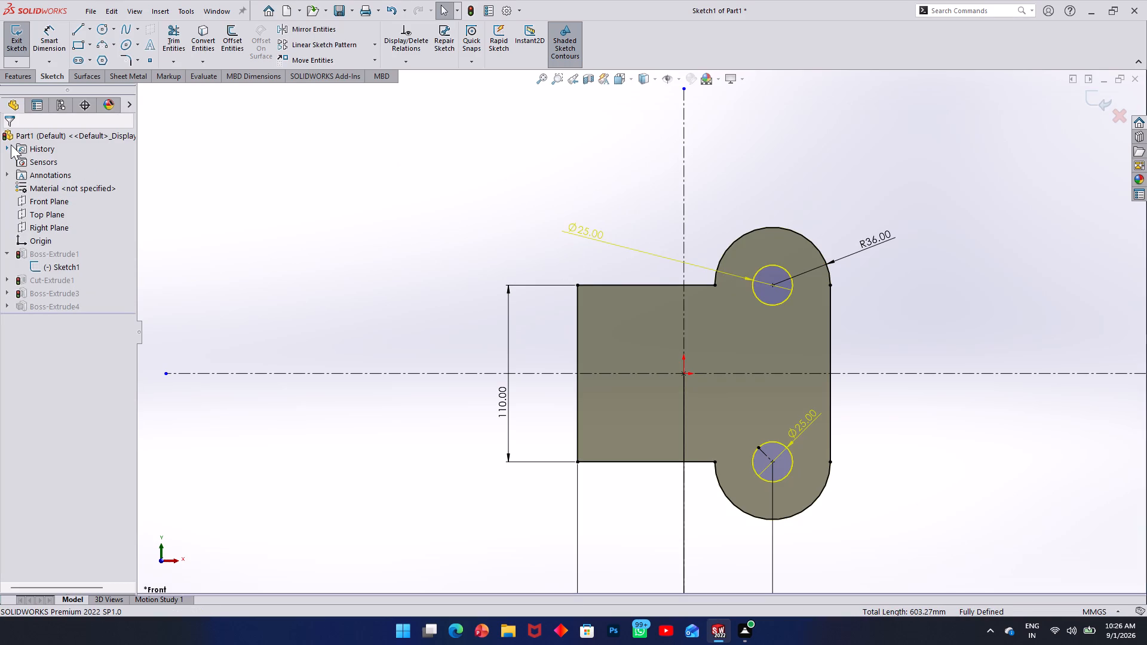
left_click(252, 144)
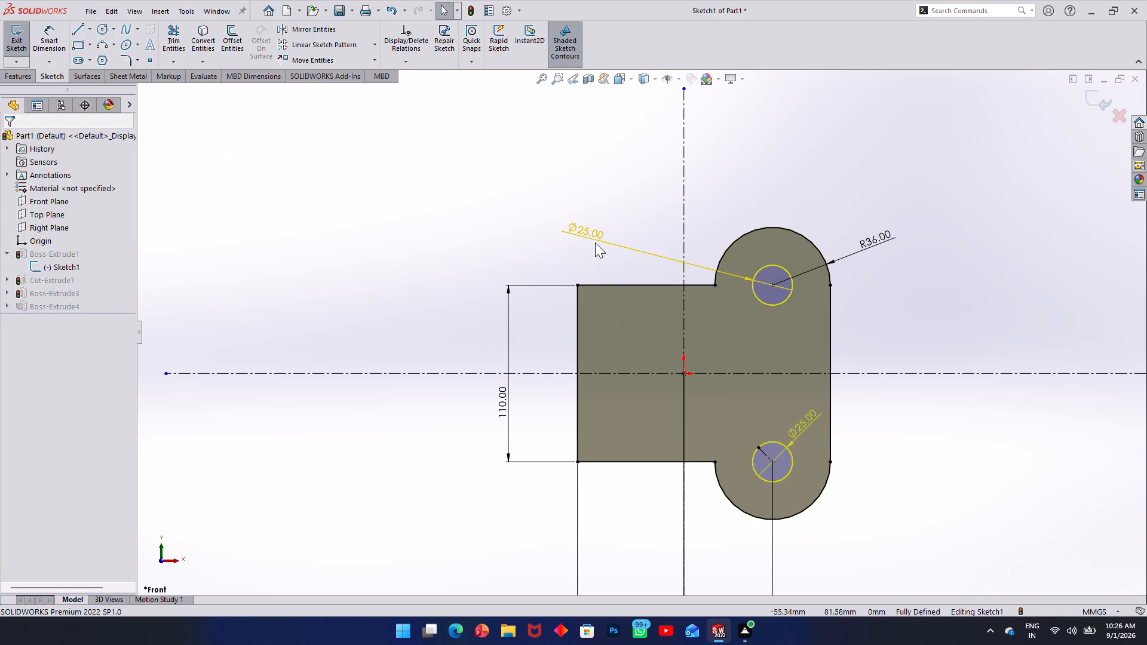
Delete the upper hole's diameter dimension from Sketch1.
left_click(595, 242)
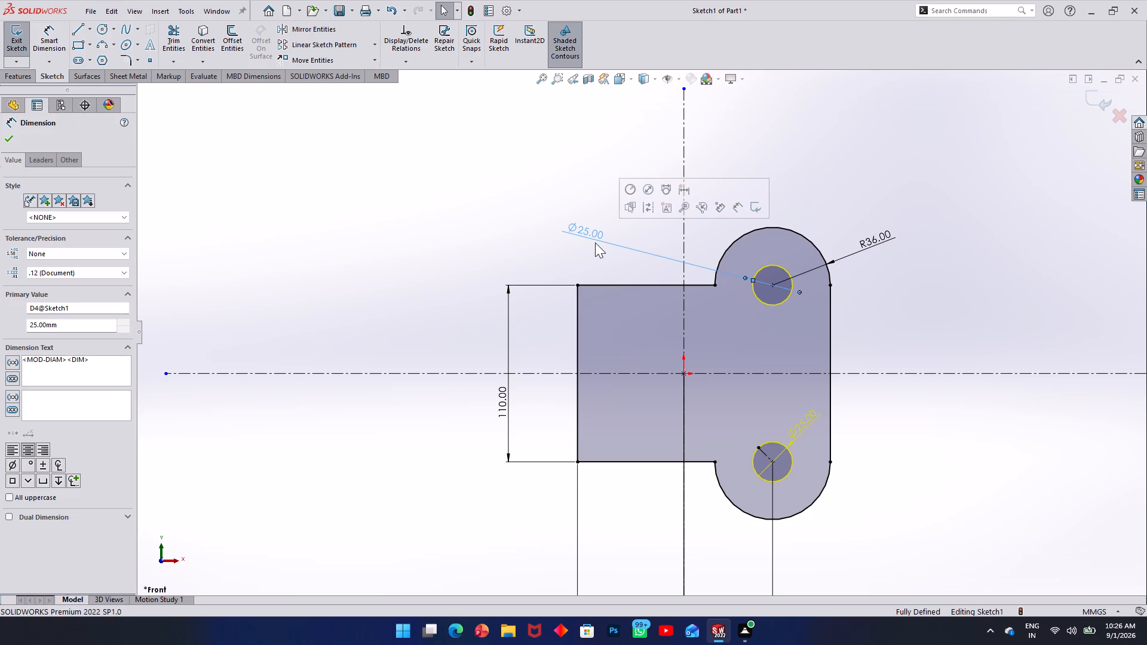
key("Delete")
left_click(594, 242)
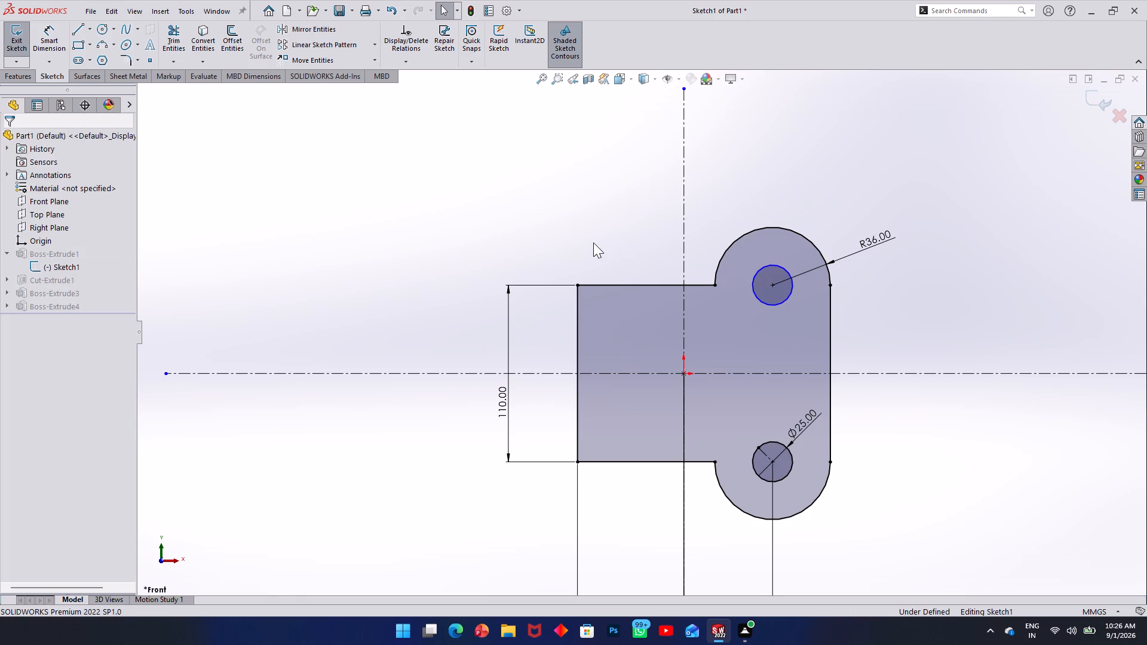
Apply Fully Define Sketch to the upper hole's circle alone.
left_click(757, 302)
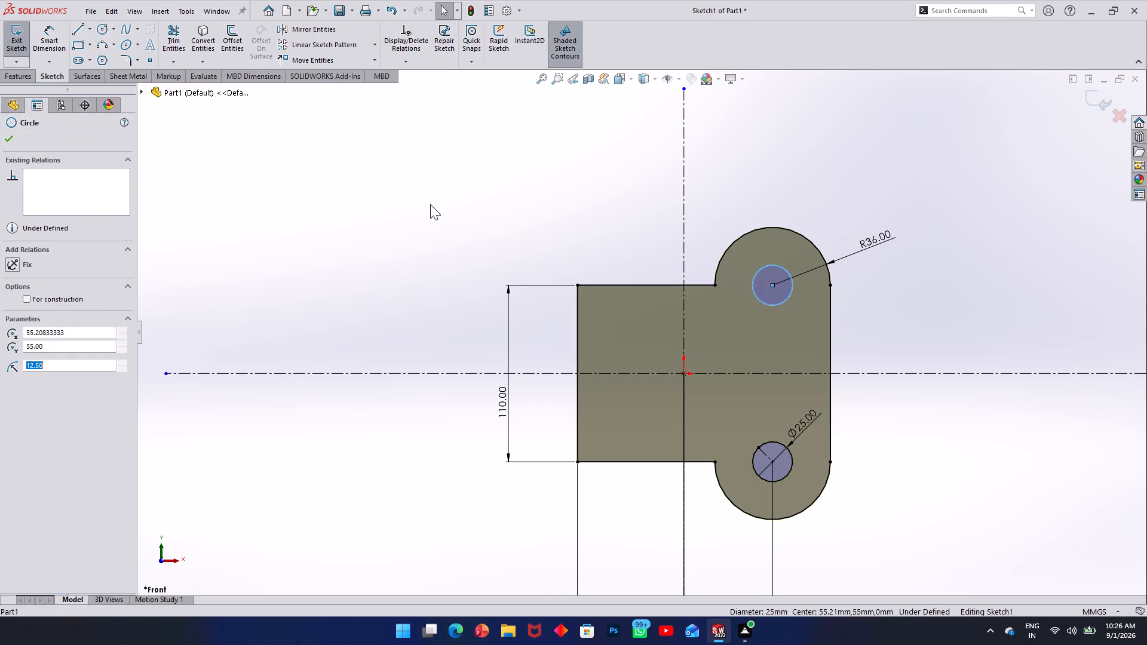
left_click(430, 204)
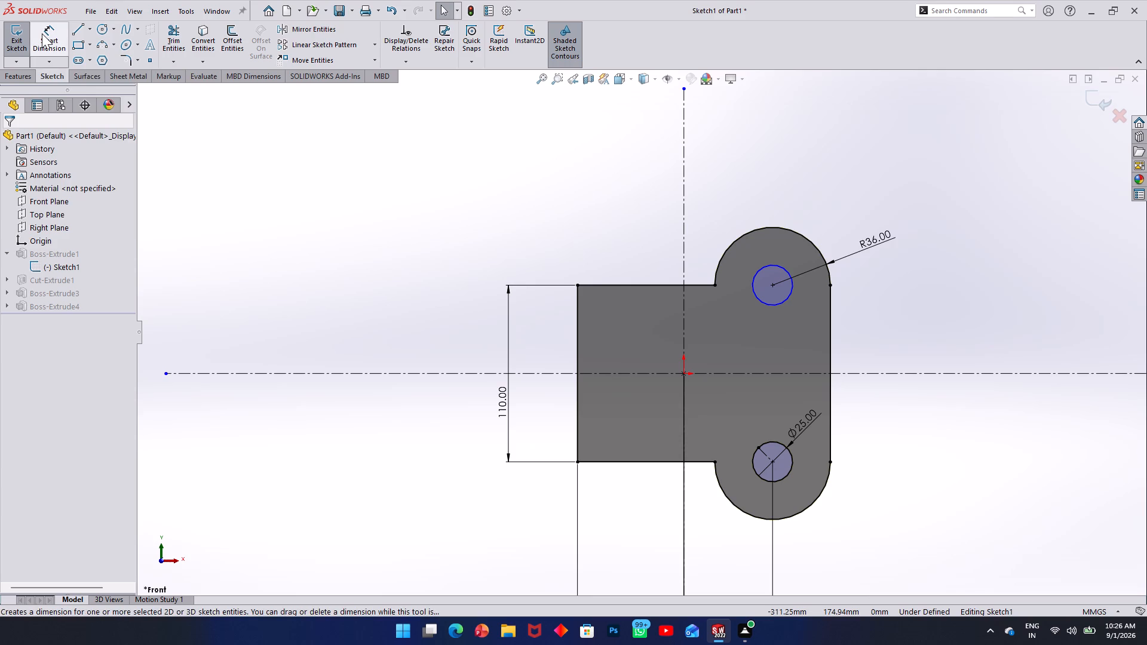
key("Escape")
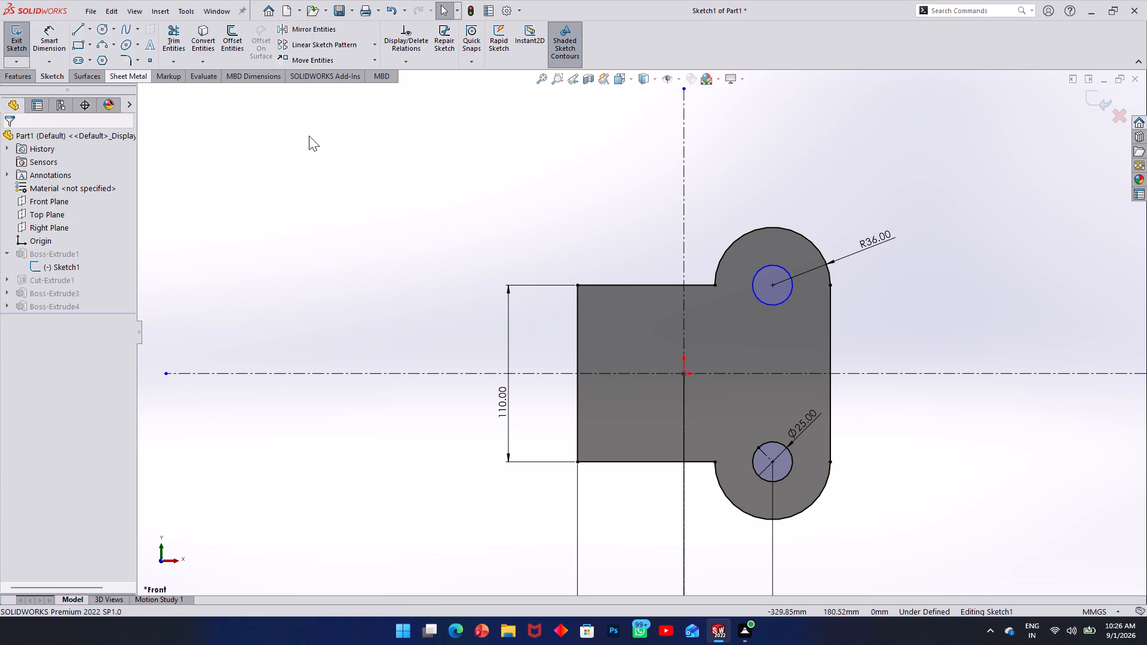
left_click(782, 267, "ctrl")
right_click(393, 159)
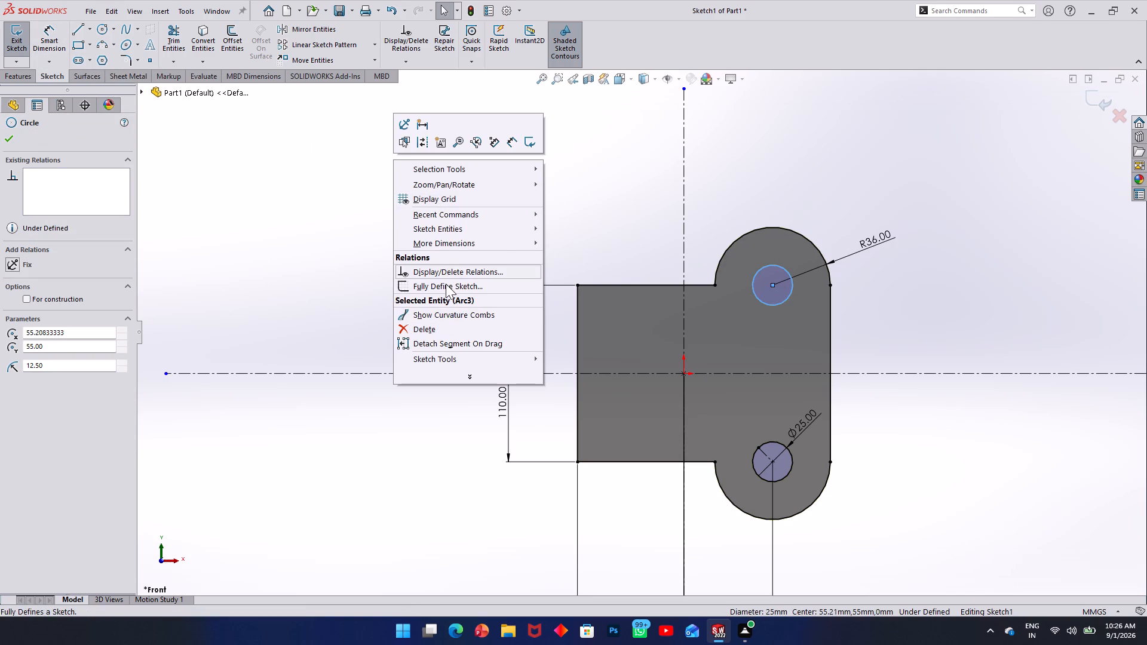
left_click(446, 284)
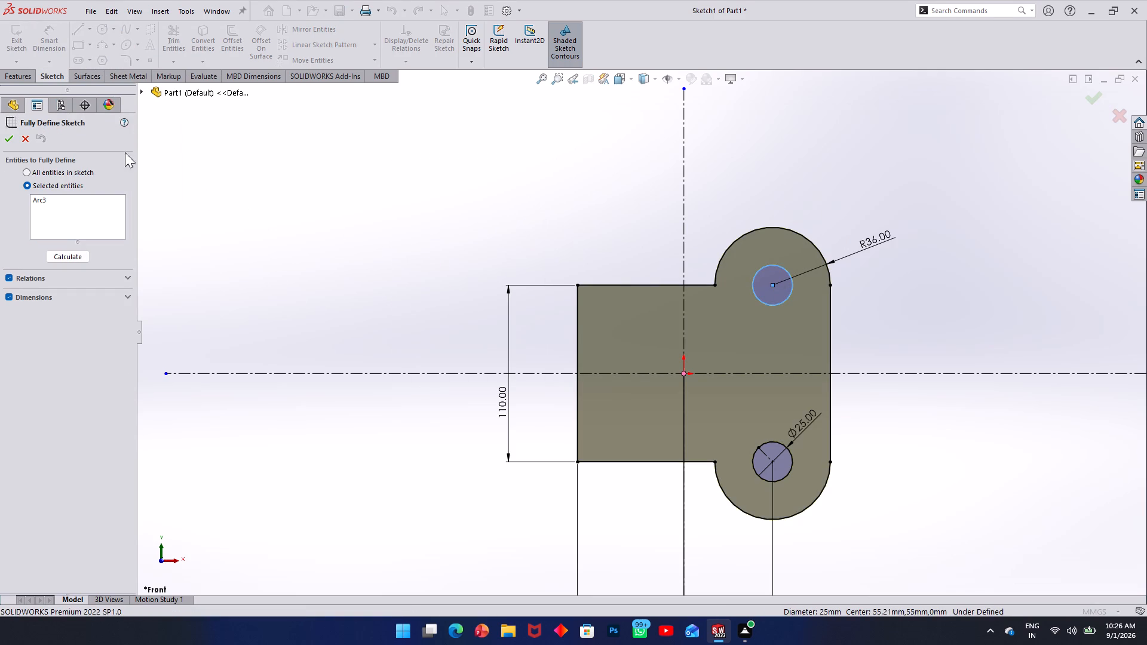
left_click(4, 134)
left_click(278, 174)
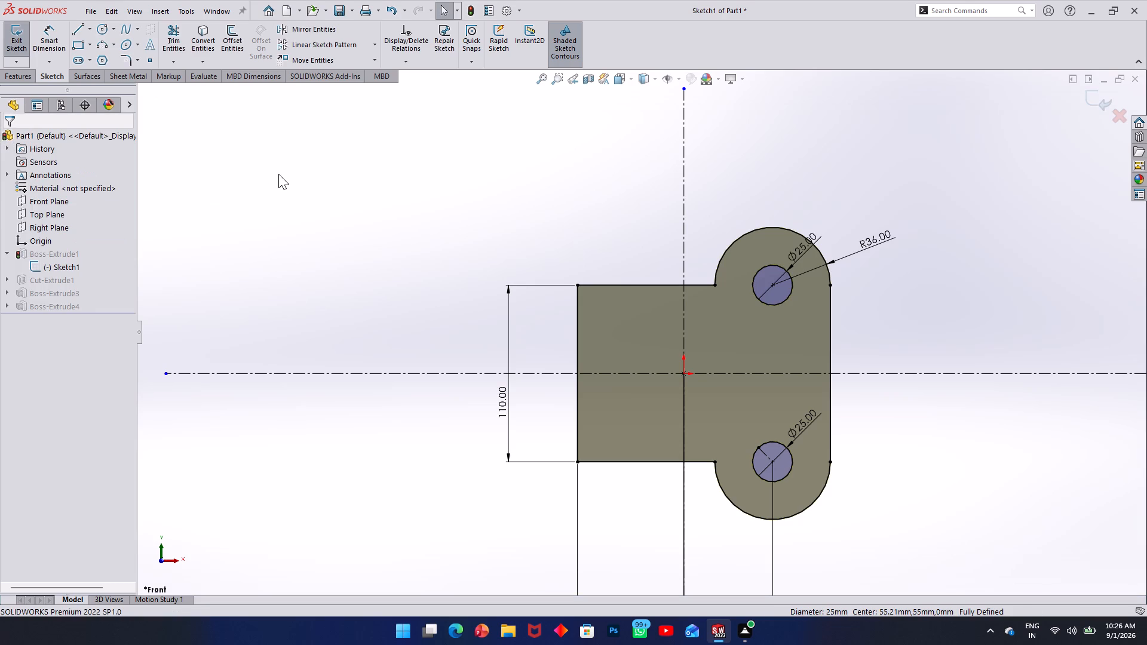
Exit Sketch1, keeping its changes, to rebuild the bracket.
left_click(0, 45)
left_click(3, 45)
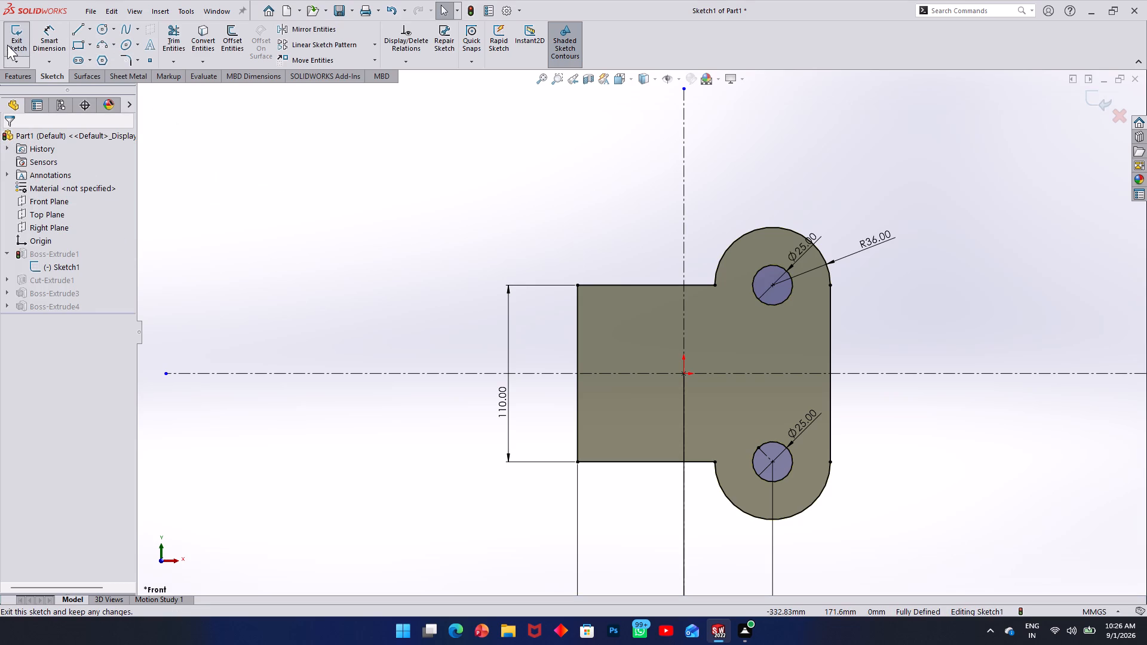
left_click(13, 45)
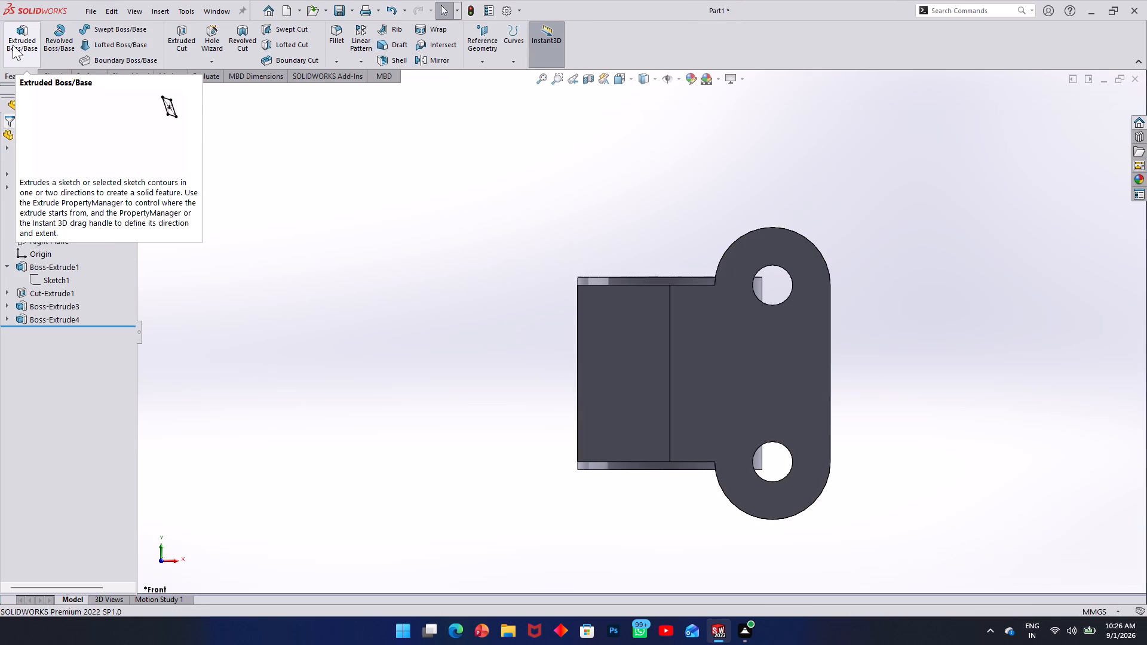
Examine the rebuilt bracket from several sides, checking how the base, arm and hollow cylinder meet.
left_click(395, 186)
middle_click_drag(419, 193, 468, 309)
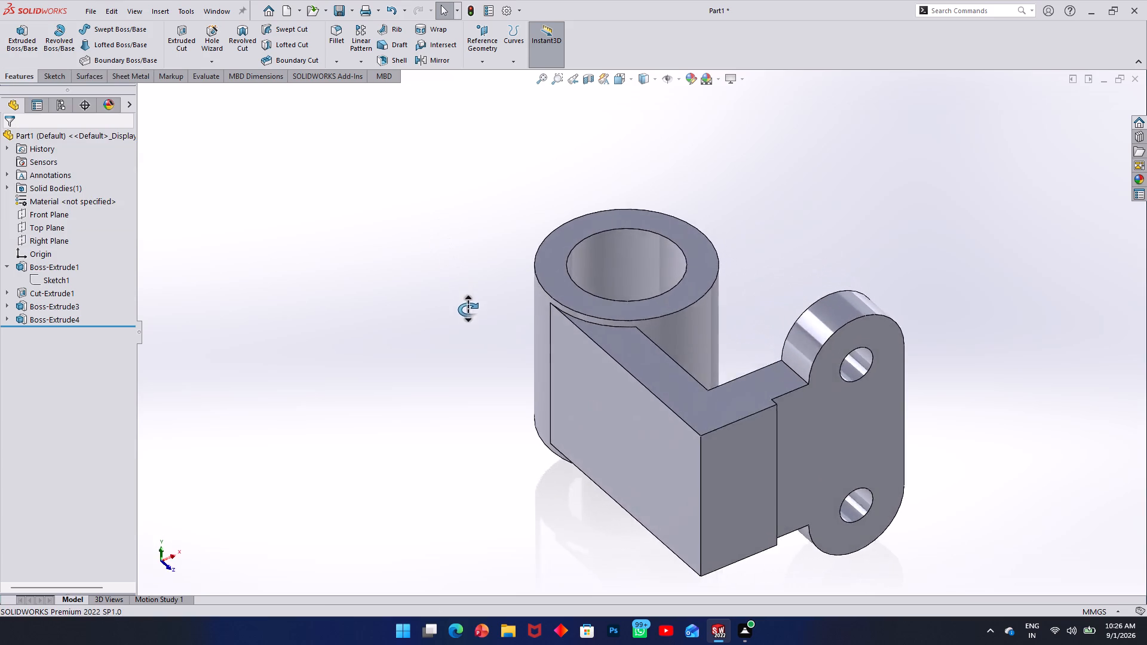
middle_click_drag(468, 309, 688, 124)
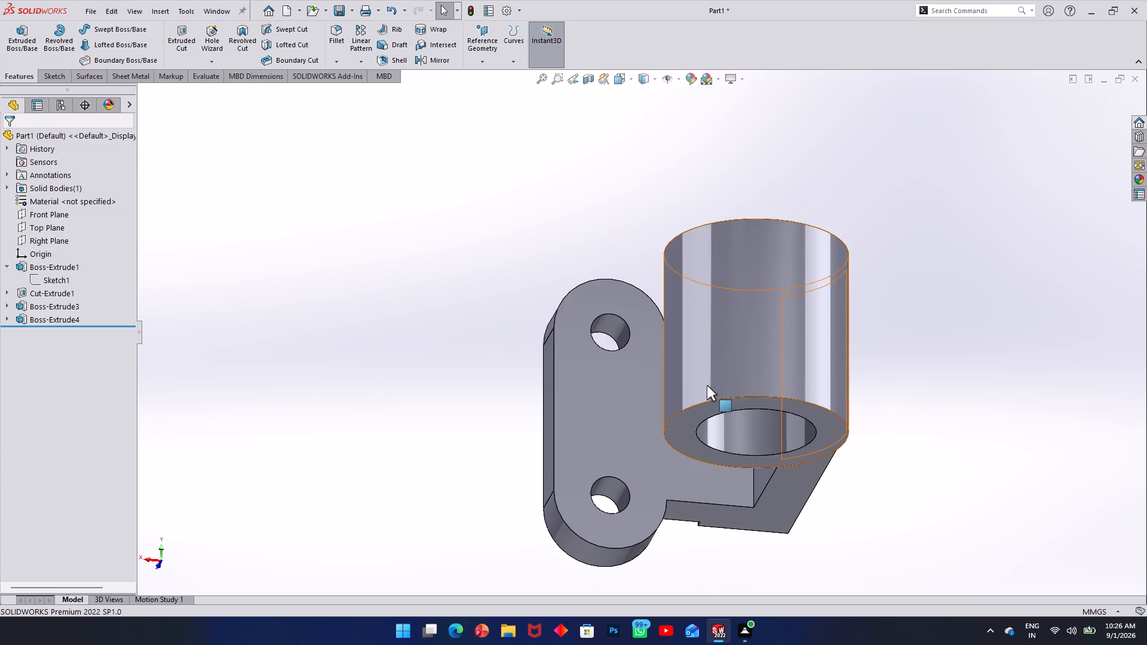
middle_click_drag(707, 385, 679, 146)
left_click(1060, 368)
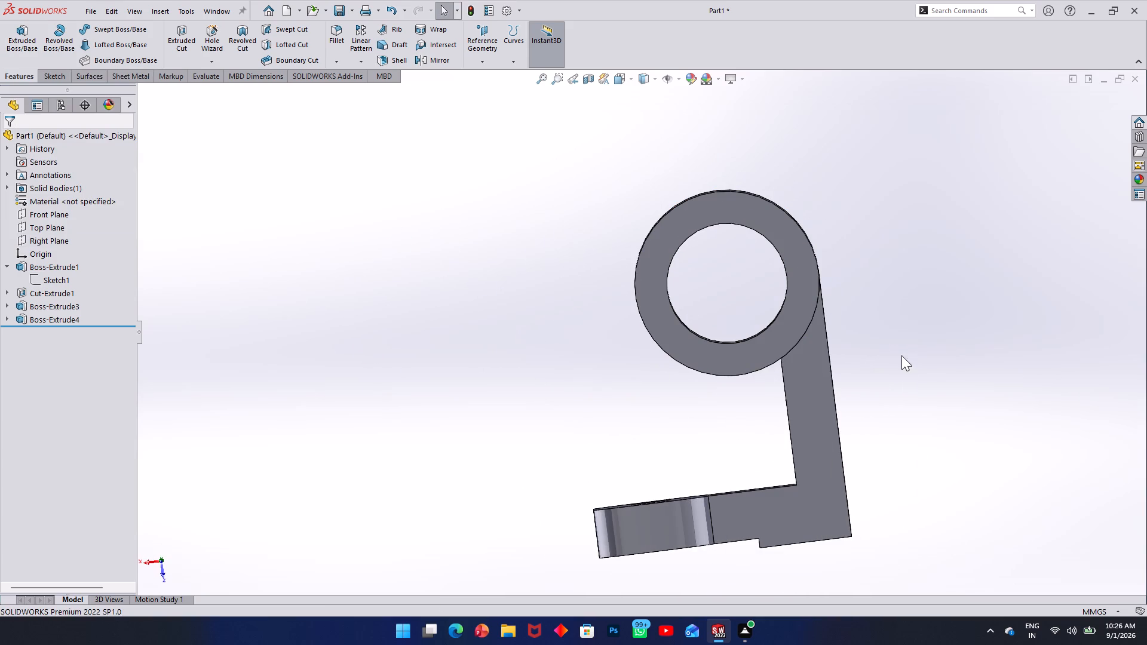
middle_click_drag(801, 355, 725, 379)
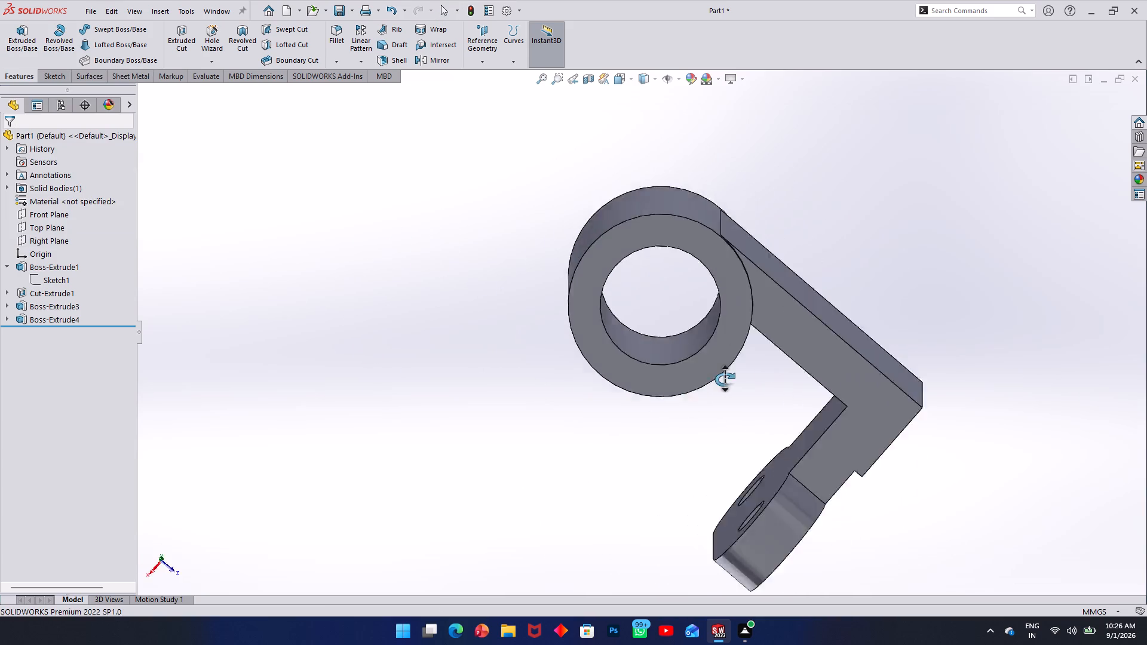
middle_click_drag(725, 379, 741, 367)
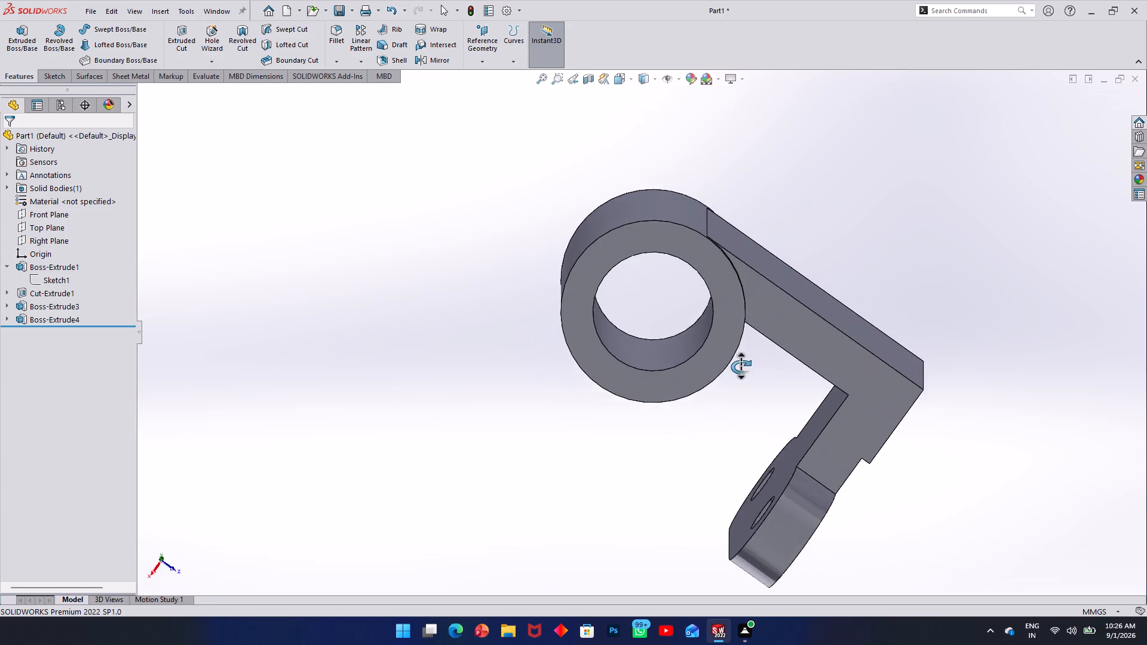
middle_click_drag(741, 367, 743, 358)
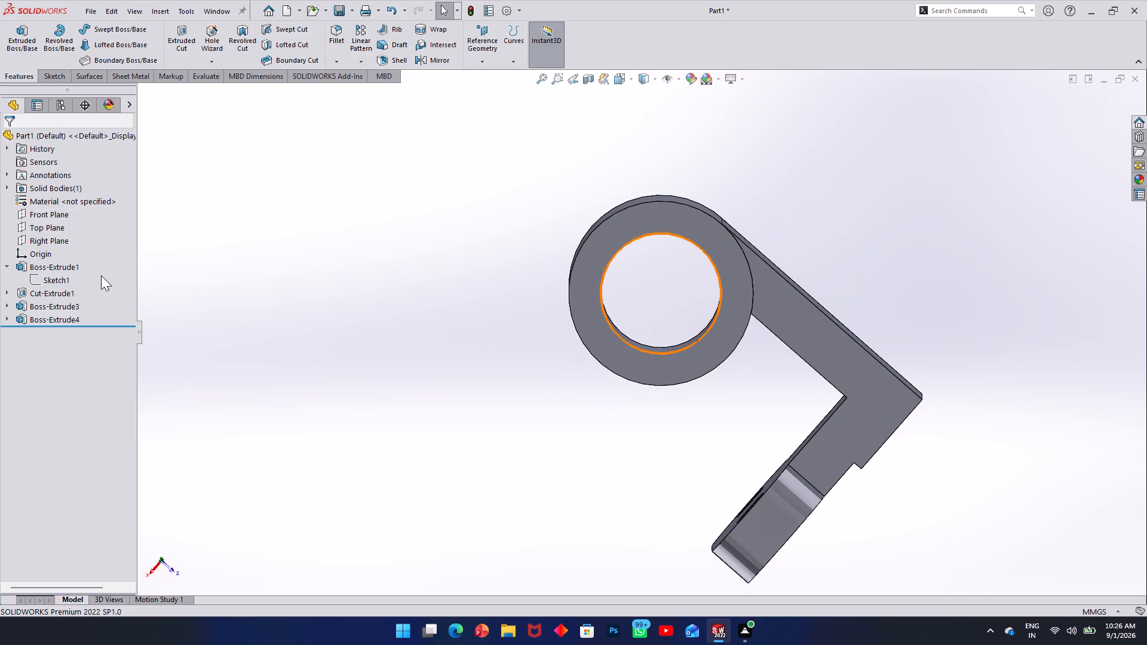
Start a sketch on the Top Plane and draw two concentric circles, about 67 mm and 33 mm in diameter, beside the arm's outer side.
left_click(51, 225)
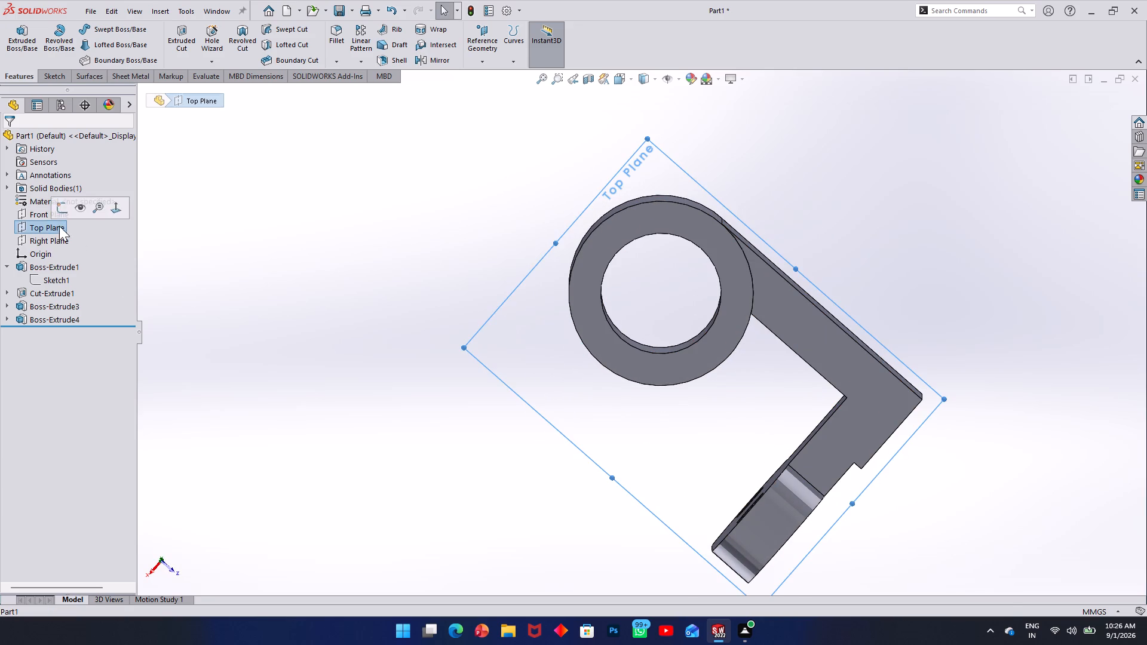
middle_click_drag(231, 229, 302, 315)
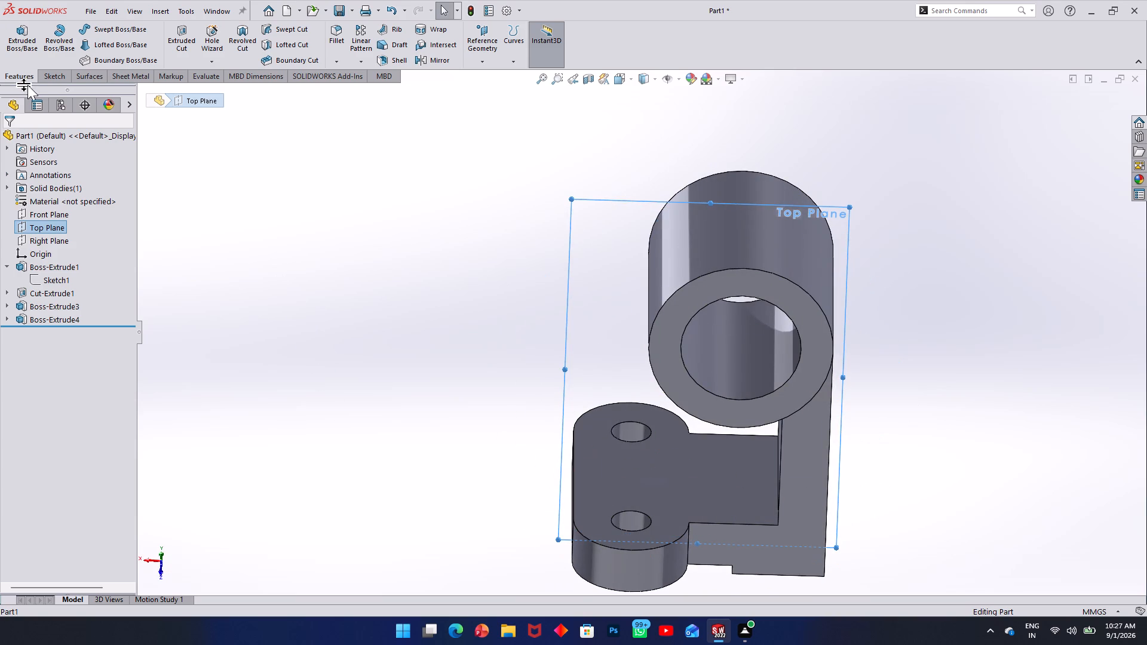
left_click(51, 76)
left_click(11, 45)
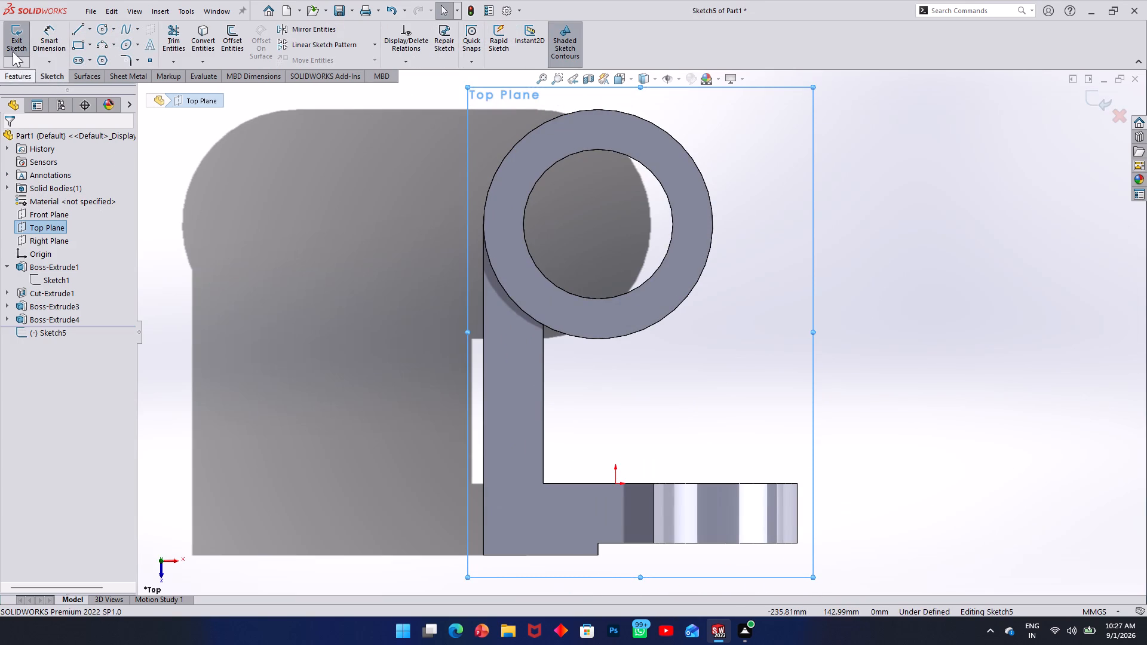
left_click(103, 31)
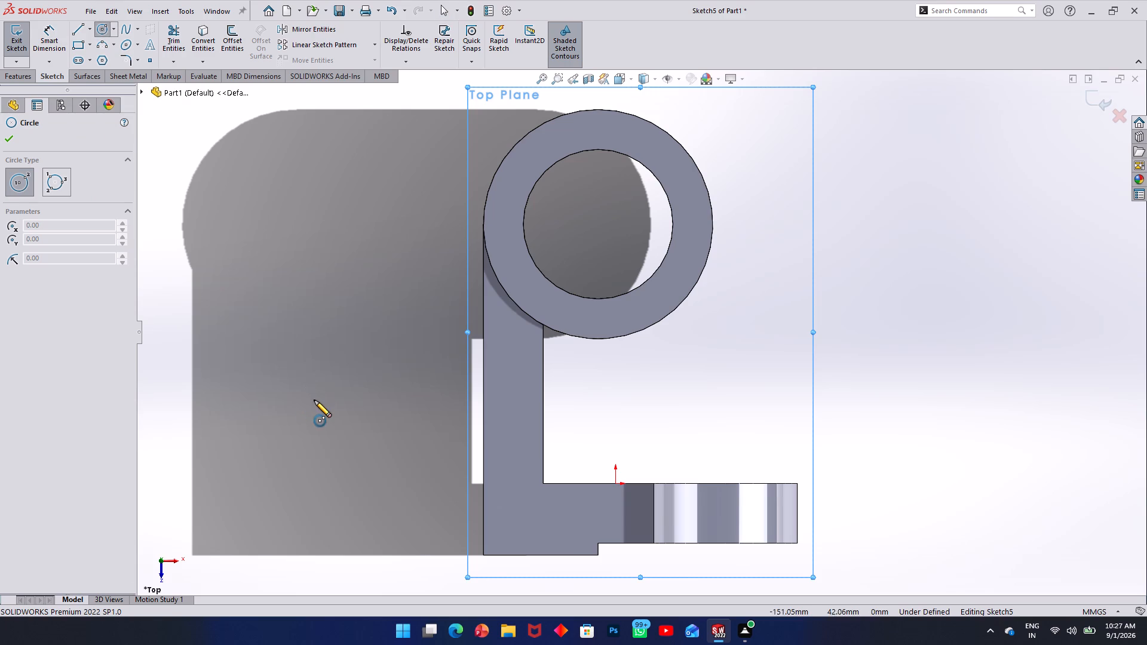
left_click(314, 400)
left_click(357, 451)
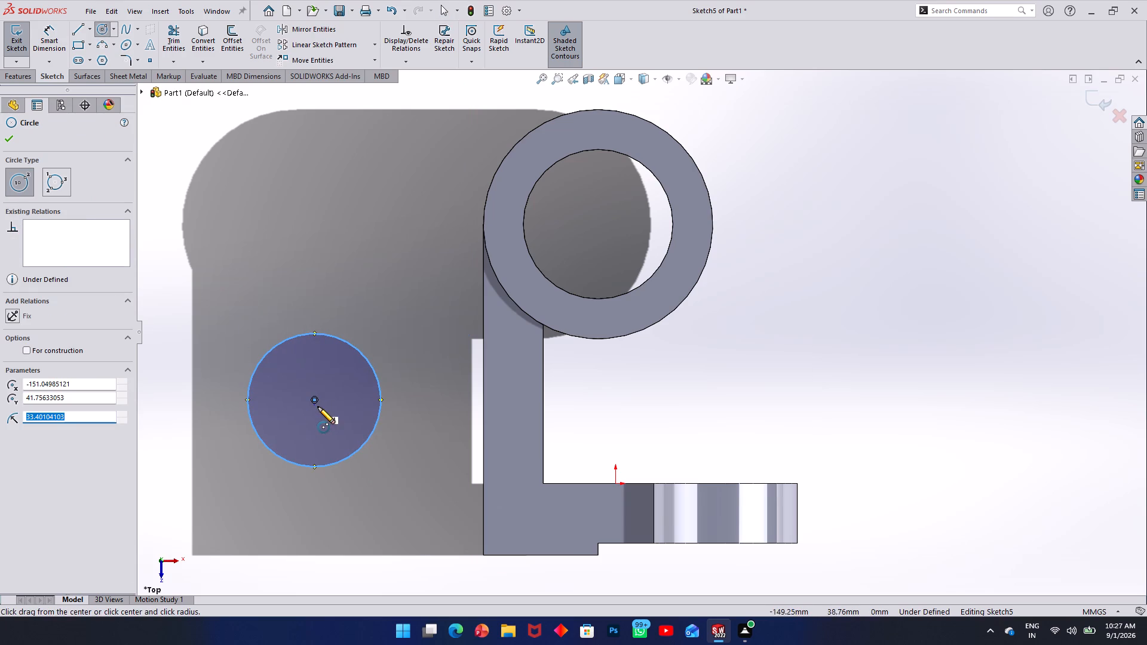
left_click(316, 400)
left_click(342, 418)
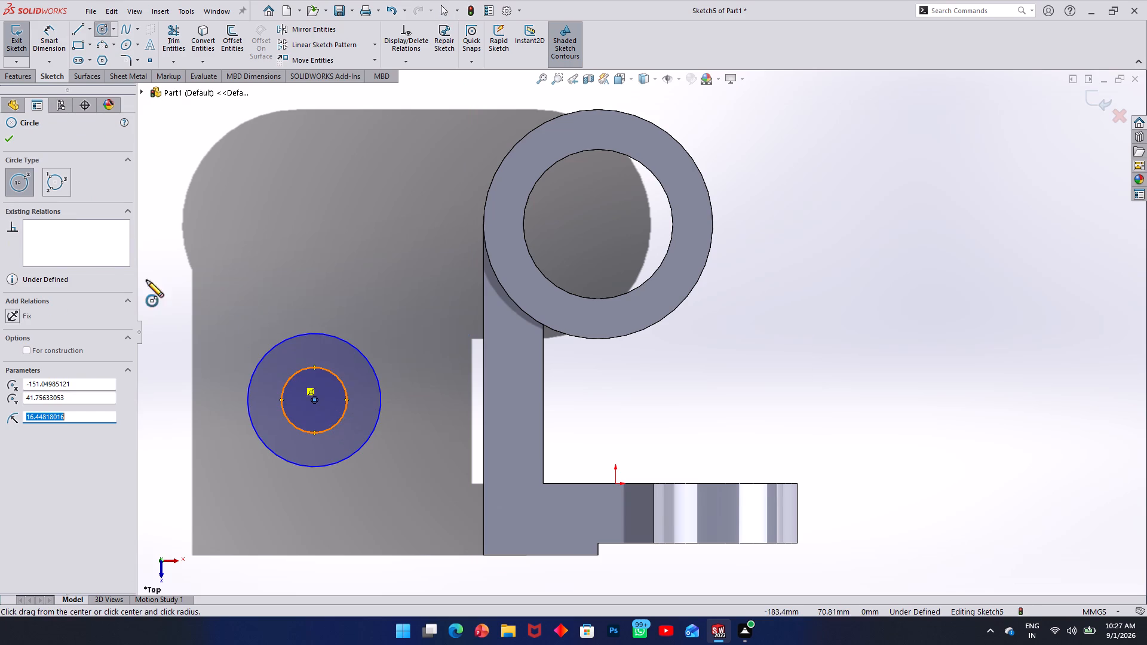
Dimension the outer concentric circle's diameter at 75 mm.
left_click(48, 27)
left_click(366, 358)
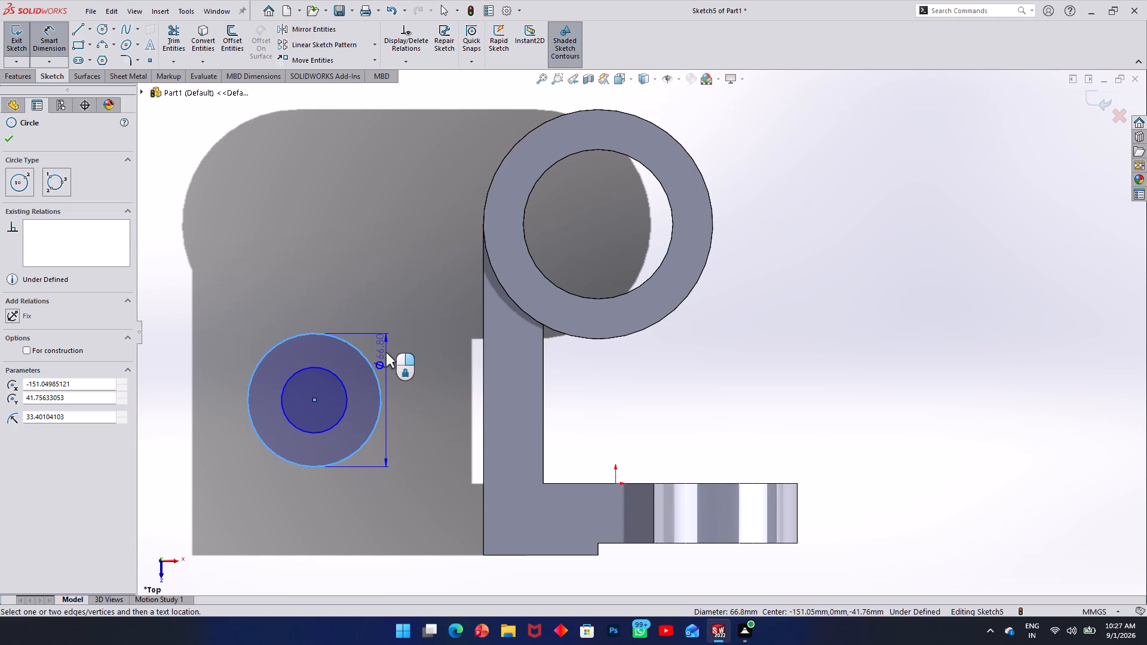
left_click(386, 352)
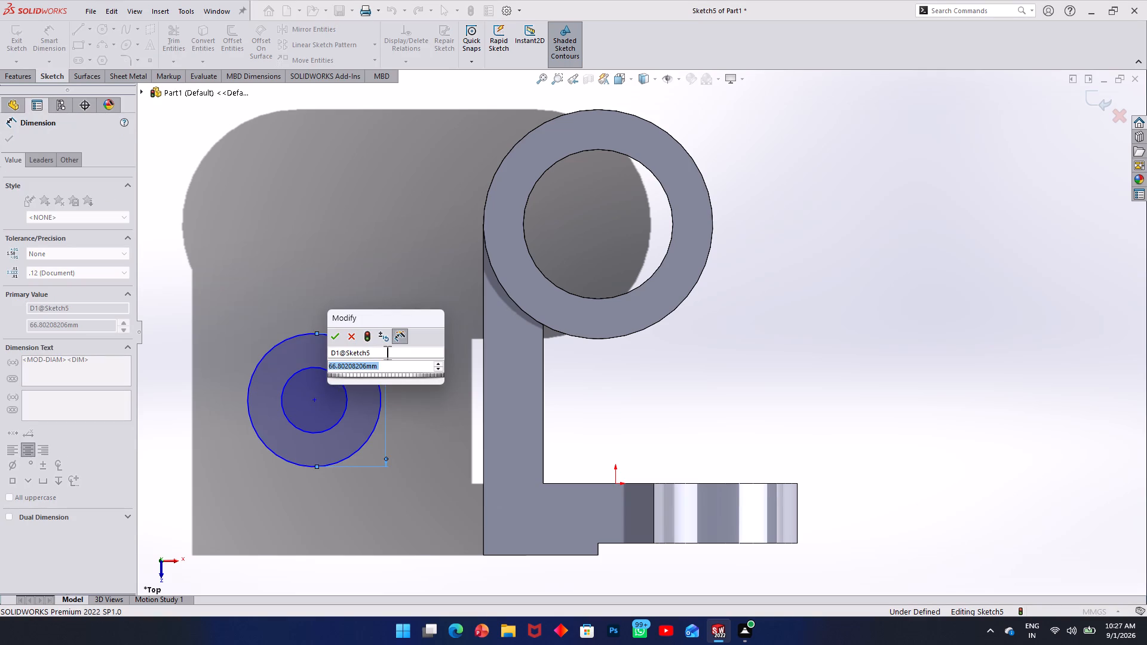
type("75")
key("Return")
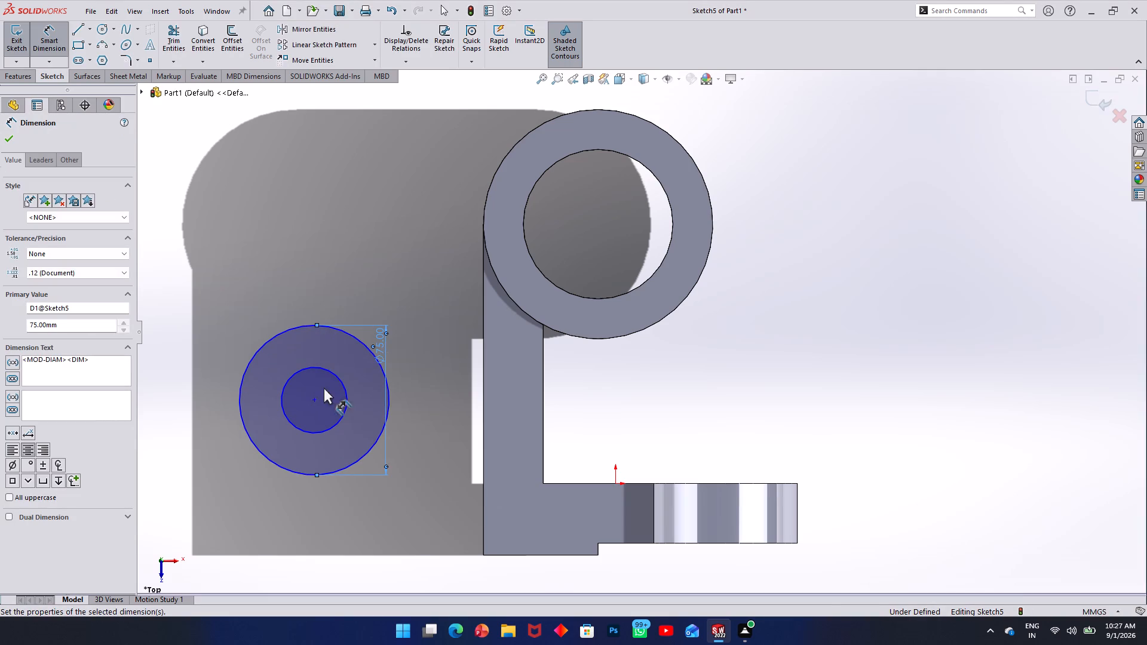
Dimension the inner concentric circle's diameter at 45 mm.
left_click(346, 397)
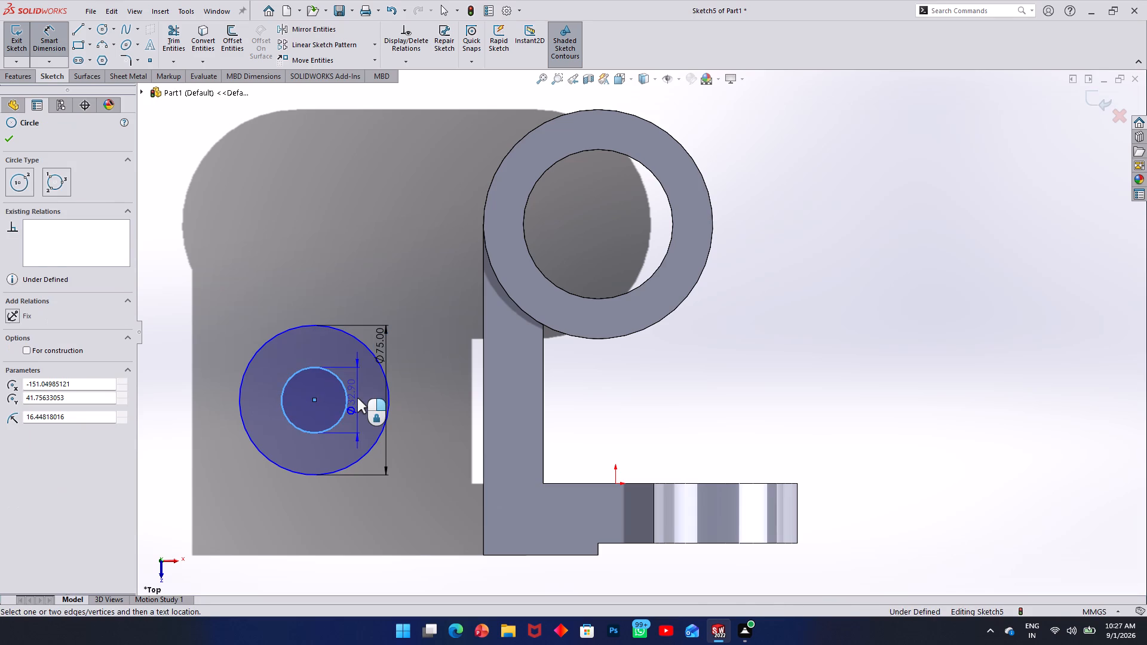
left_click(357, 398)
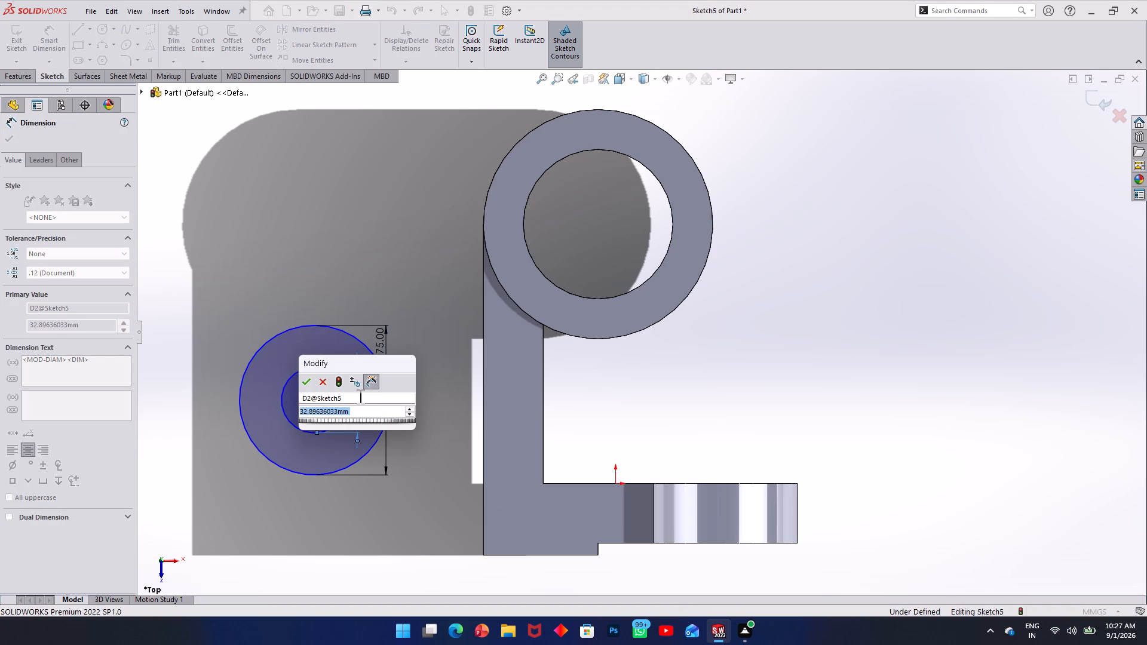
type("45")
key("Return")
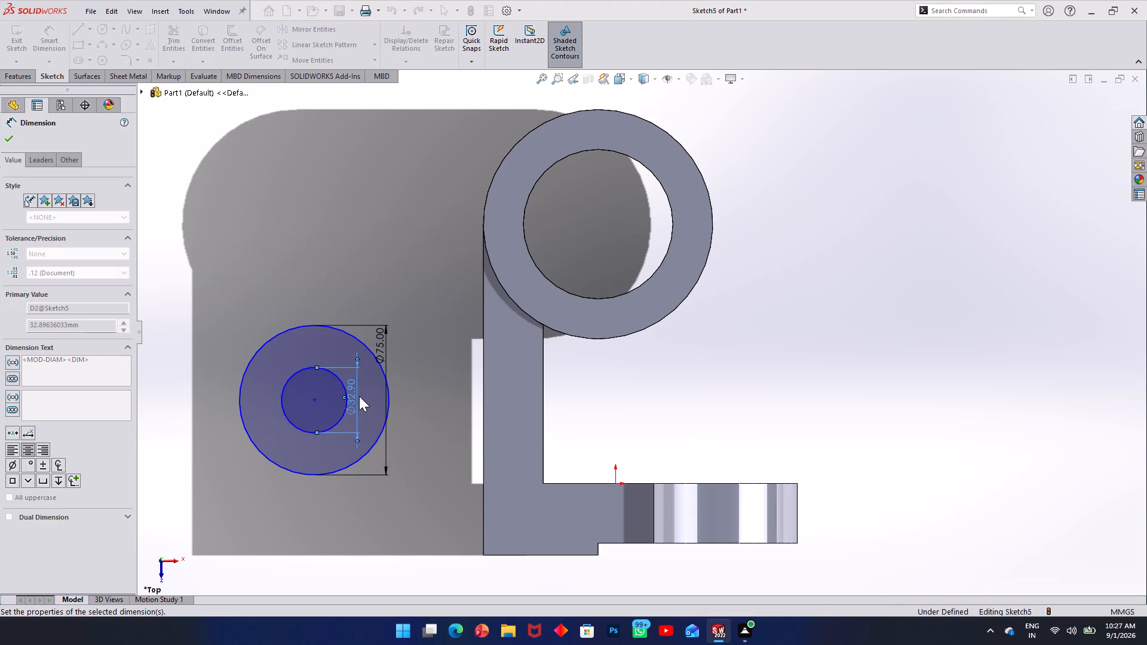
left_click(439, 397)
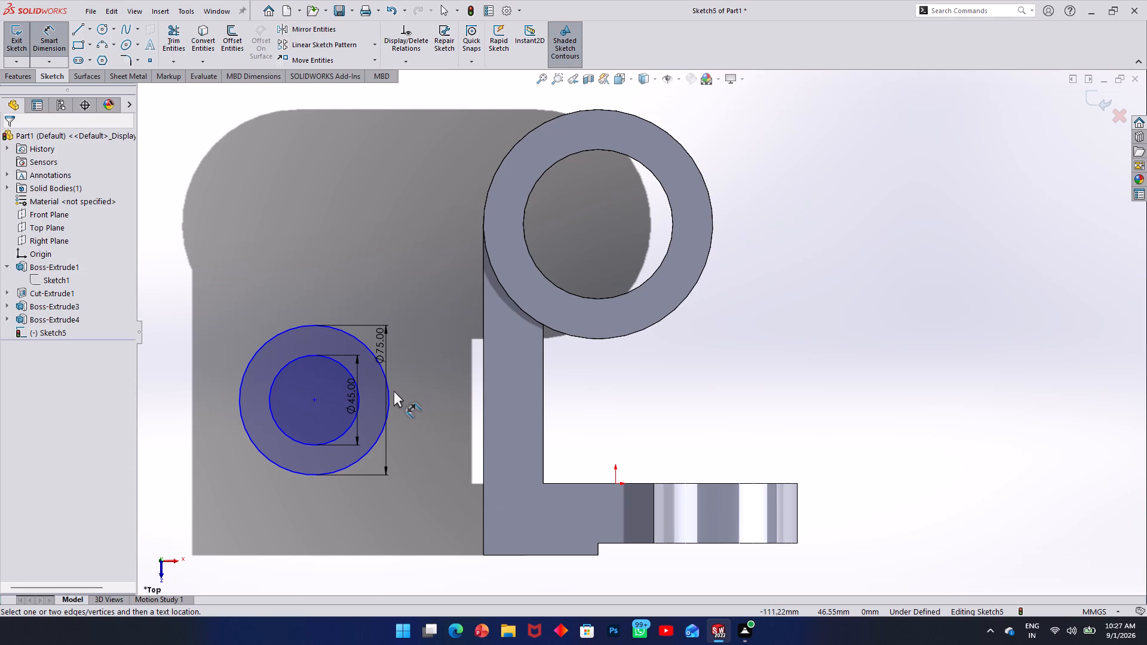
Dimension the concentric circles' centre 75 mm from the bracket's bottom edge.
left_click(314, 401)
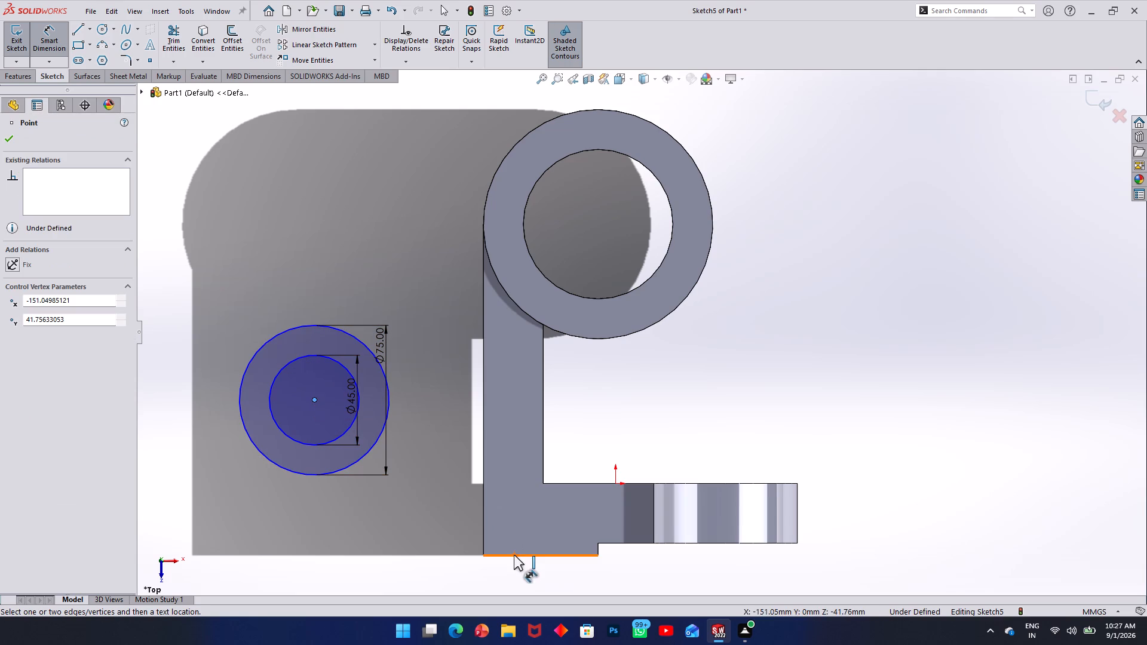
left_click(514, 555)
left_click(203, 484)
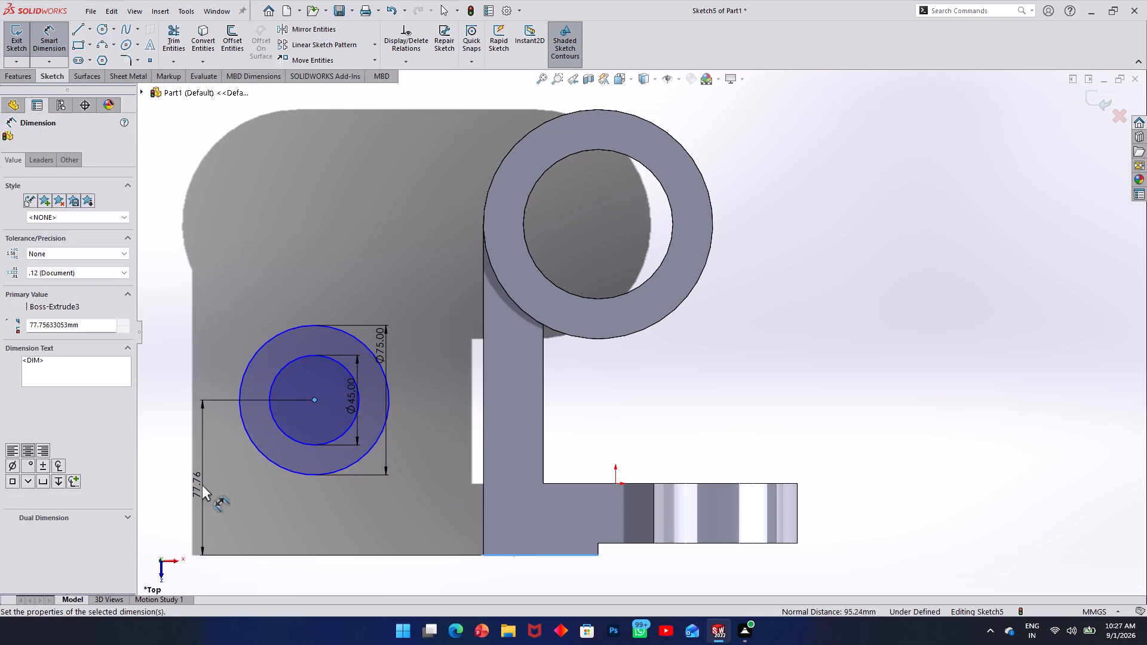
type("75")
key("Return")
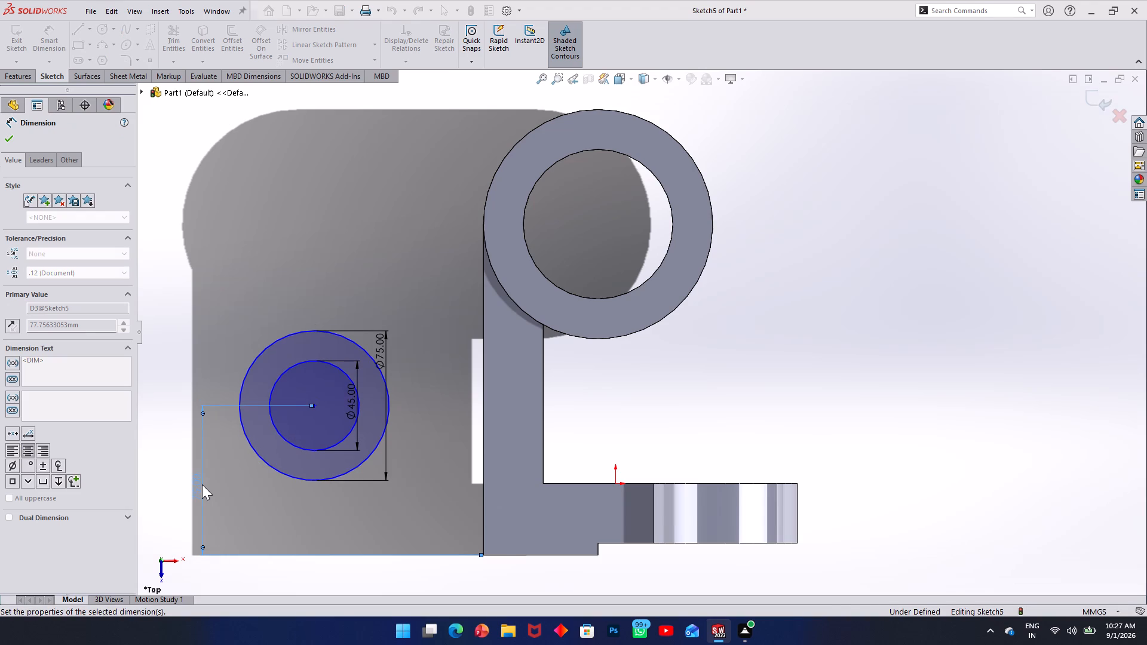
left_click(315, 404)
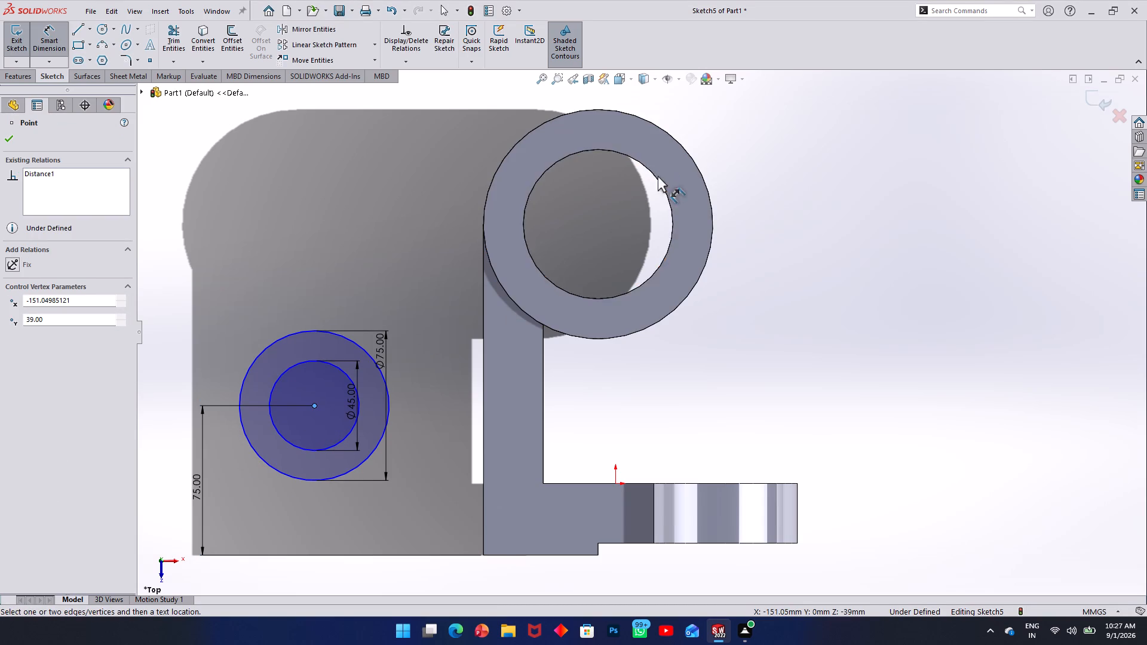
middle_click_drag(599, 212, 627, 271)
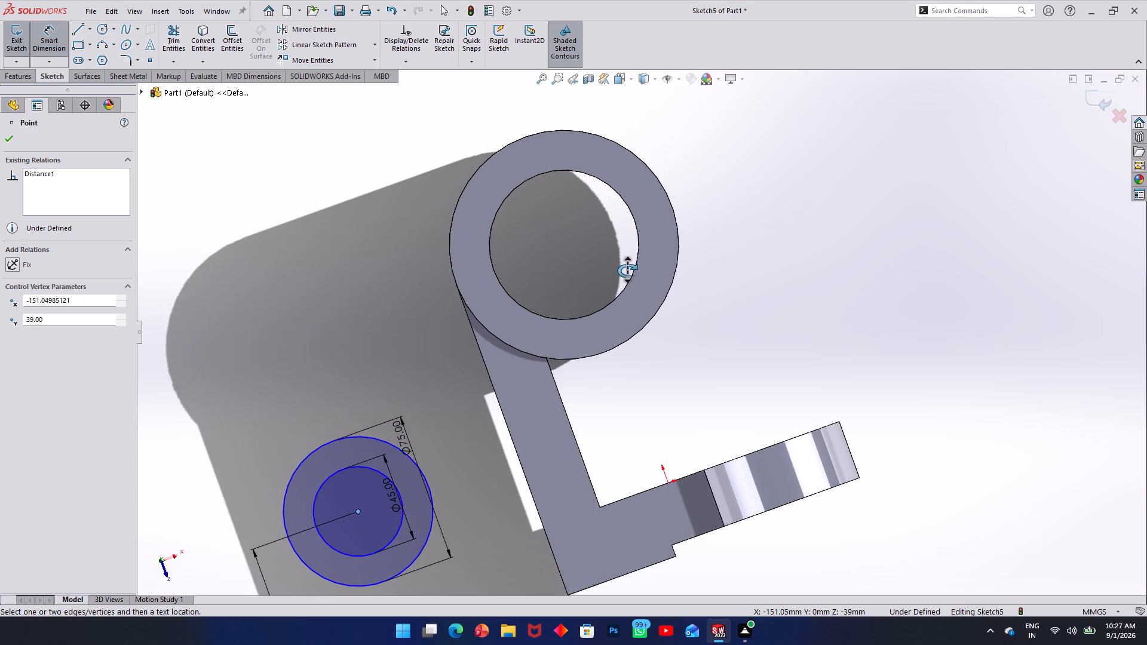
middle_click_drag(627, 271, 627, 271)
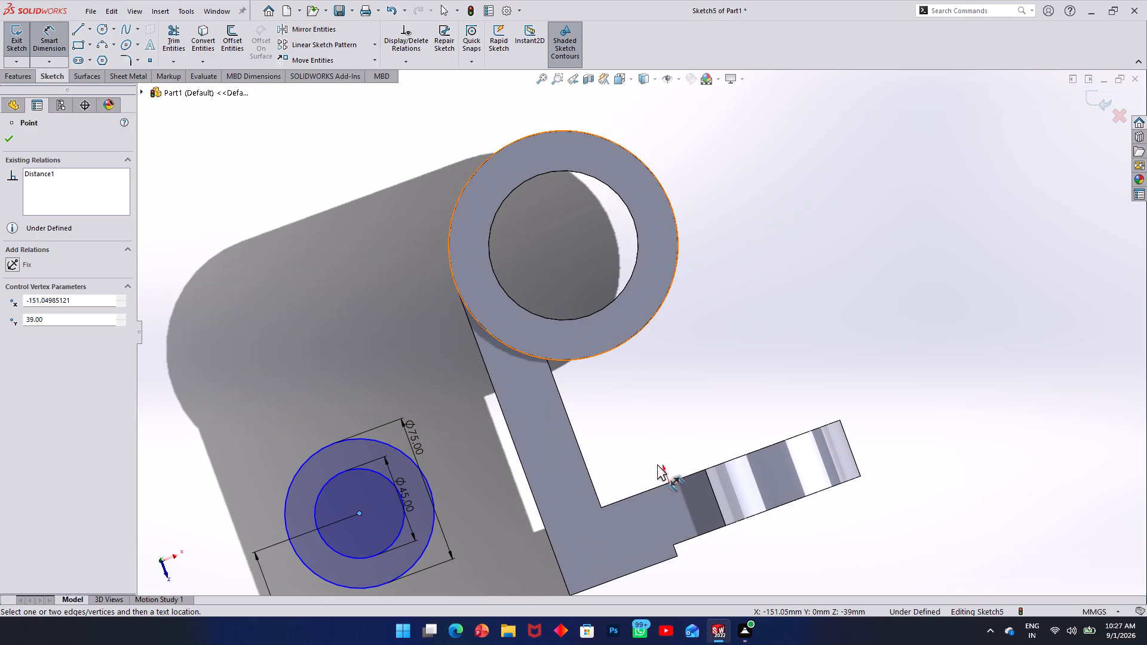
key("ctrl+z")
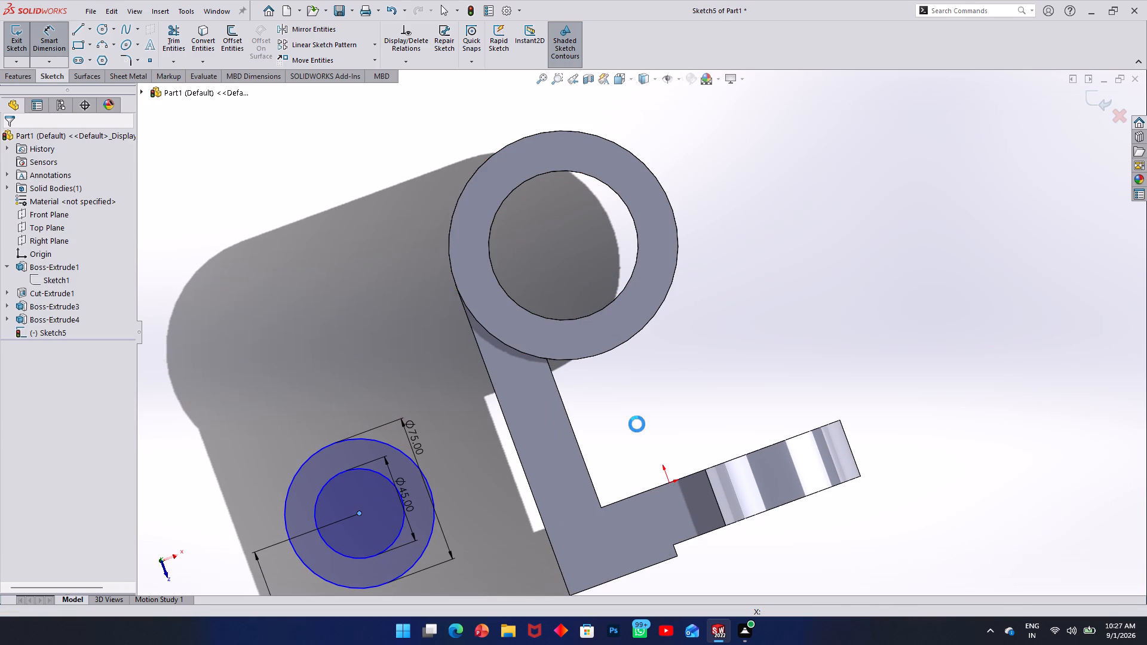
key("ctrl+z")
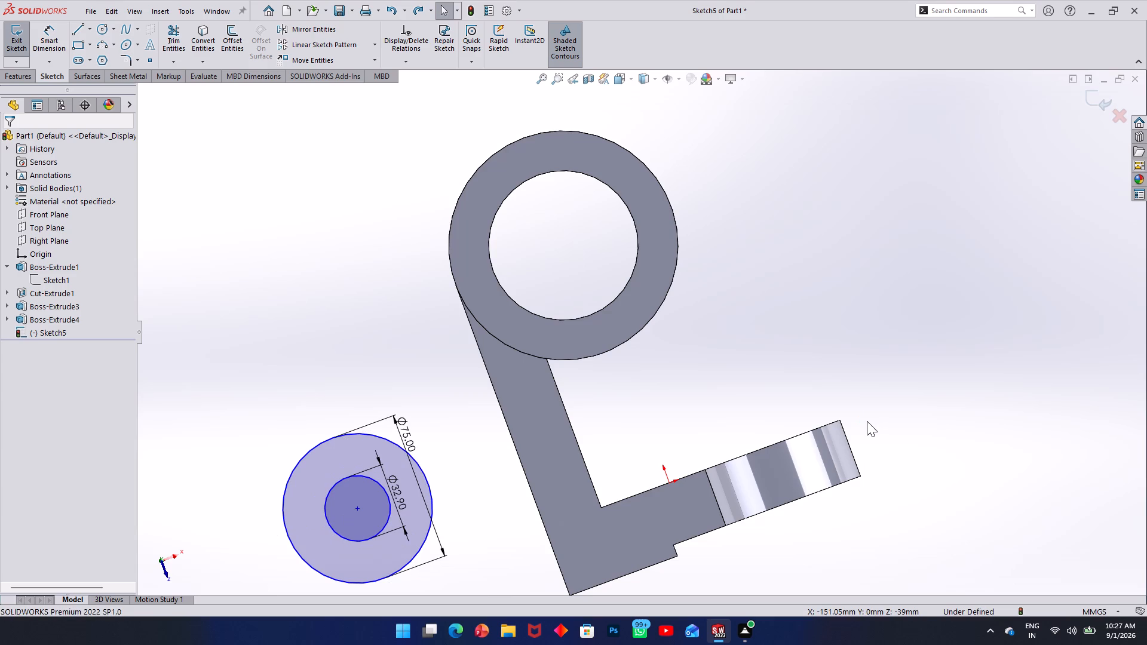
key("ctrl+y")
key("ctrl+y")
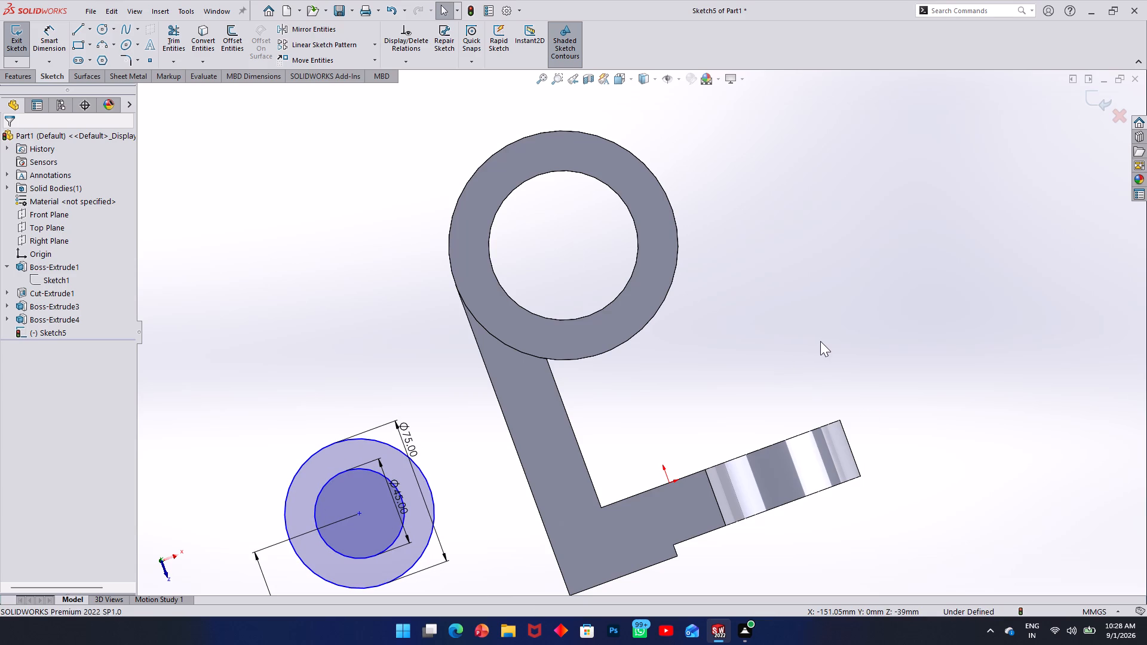
Convert the hollow cylinder's inner circular edge into the Top Plane sketch to get its centre point.
middle_click_drag(820, 341, 812, 376)
key("ctrl+8")
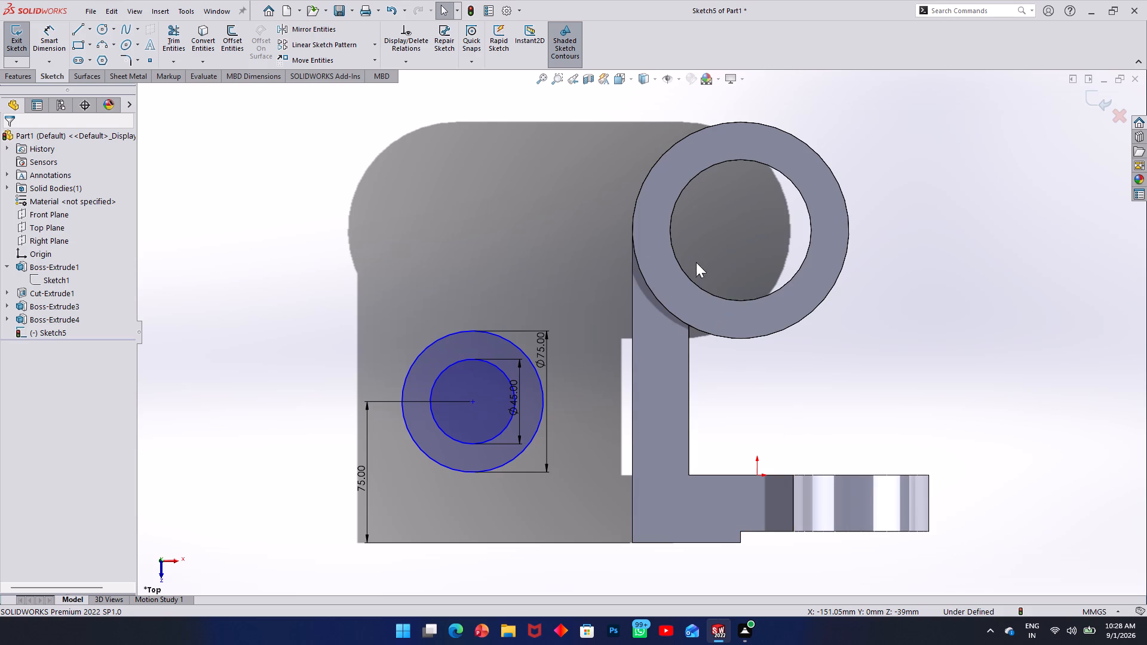
left_click(736, 302)
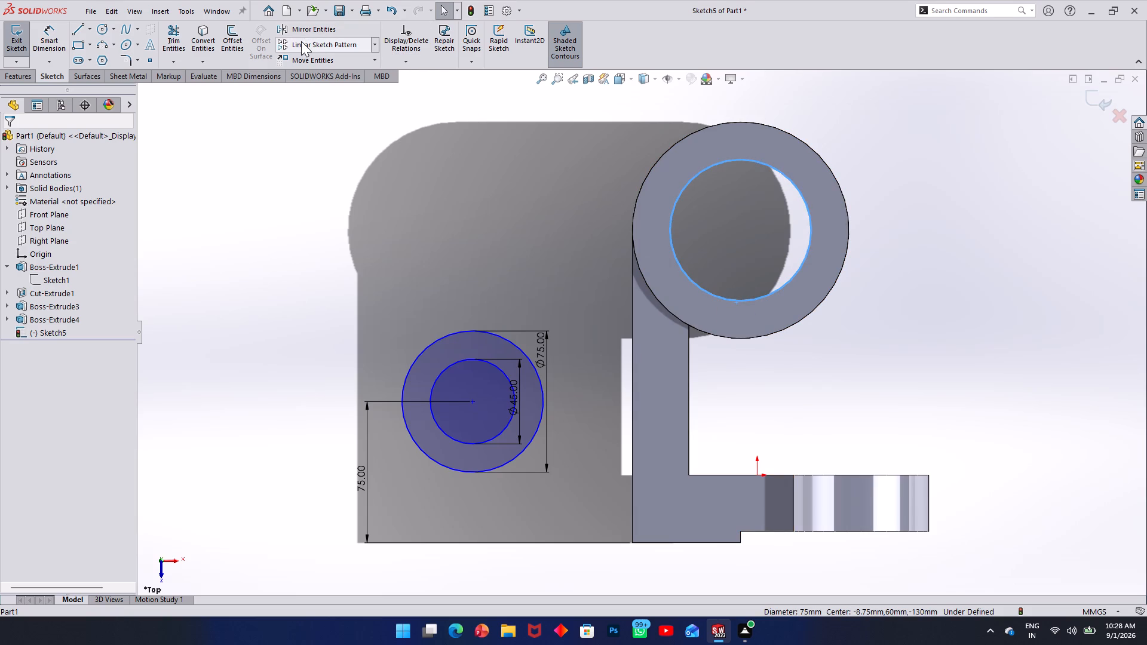
left_click(214, 48)
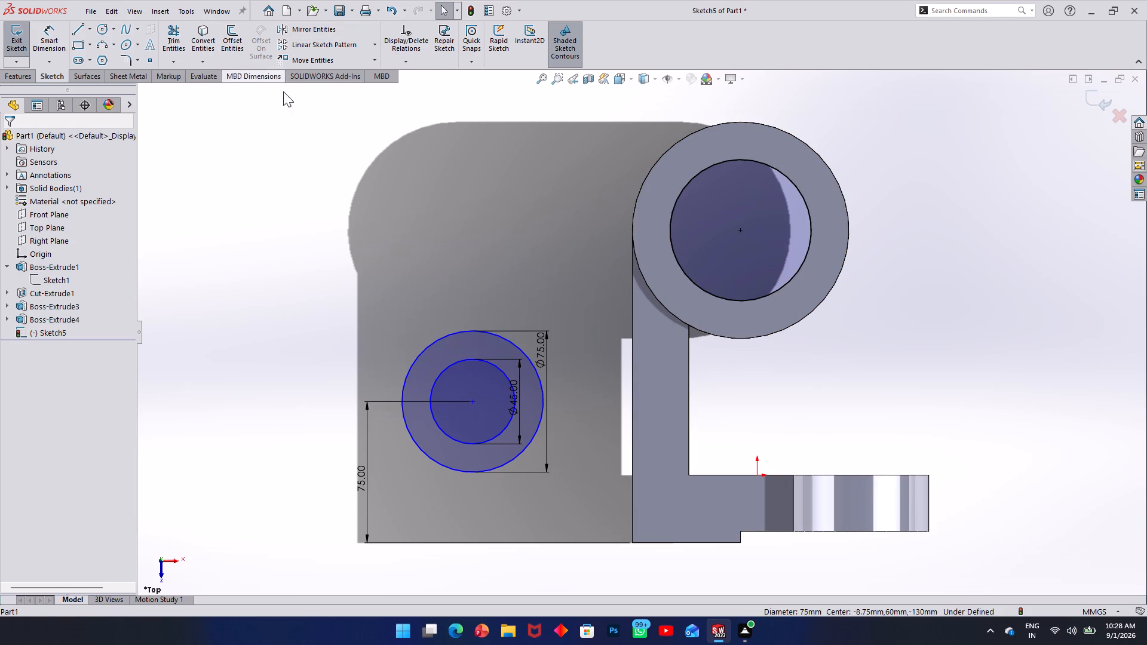
left_click(295, 112)
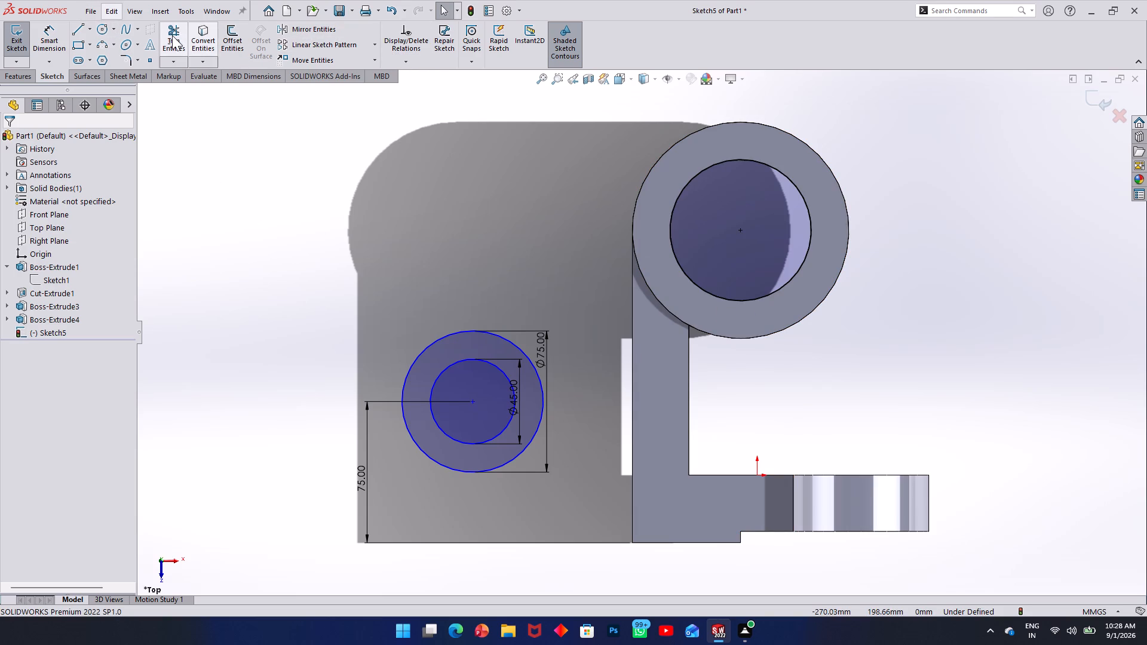
Dimension the horizontal distance between the concentric circles' centre and the hollow cylinder's centre at 110 mm.
left_click(41, 35)
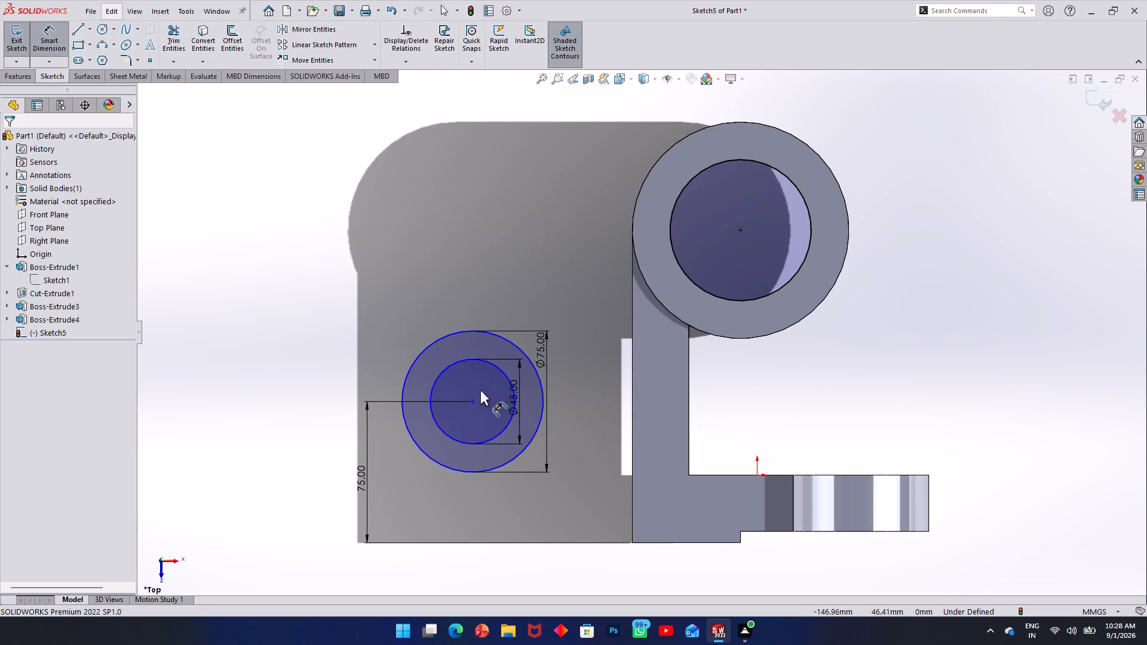
left_click(473, 401)
left_click(740, 230)
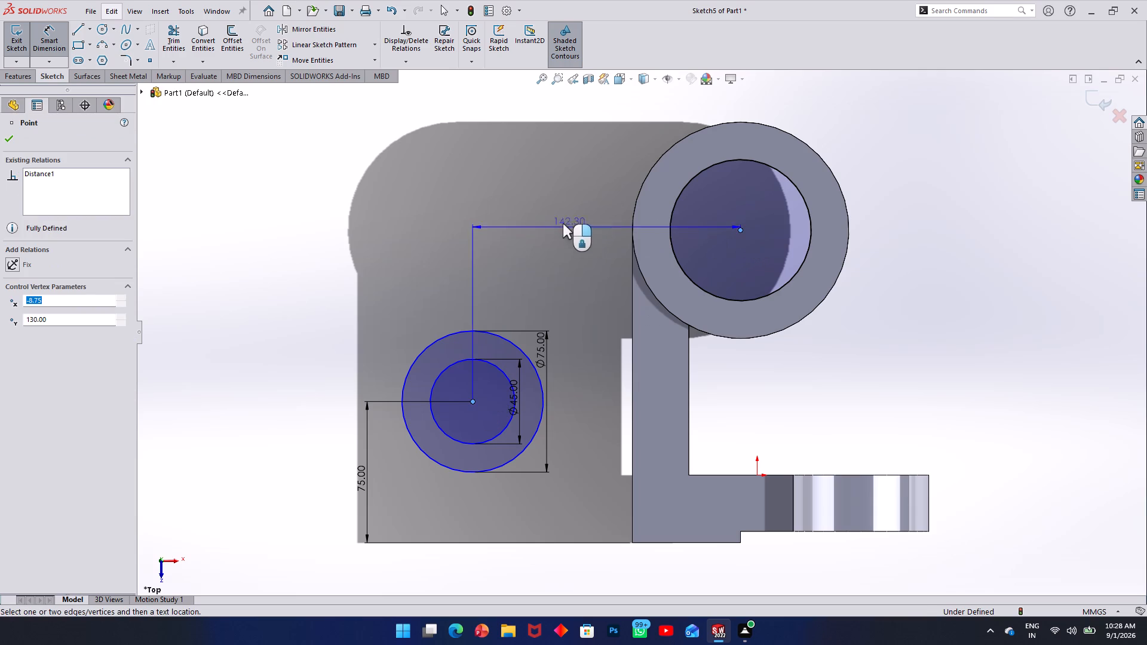
left_click(559, 158)
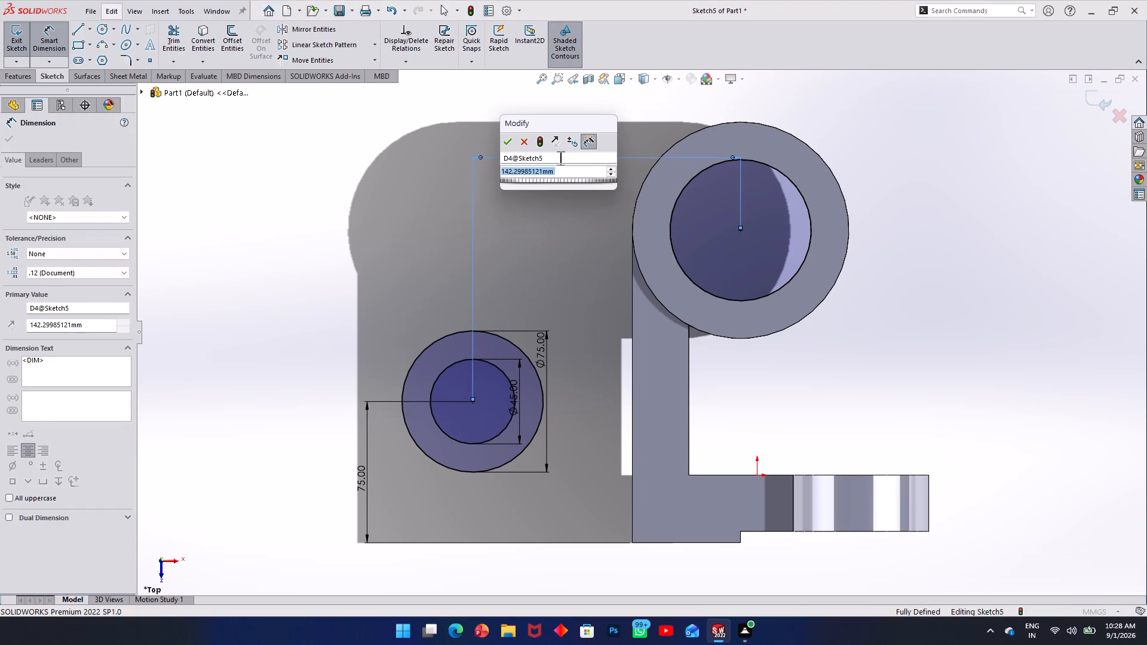
type("110")
key("Return")
left_click(382, 371)
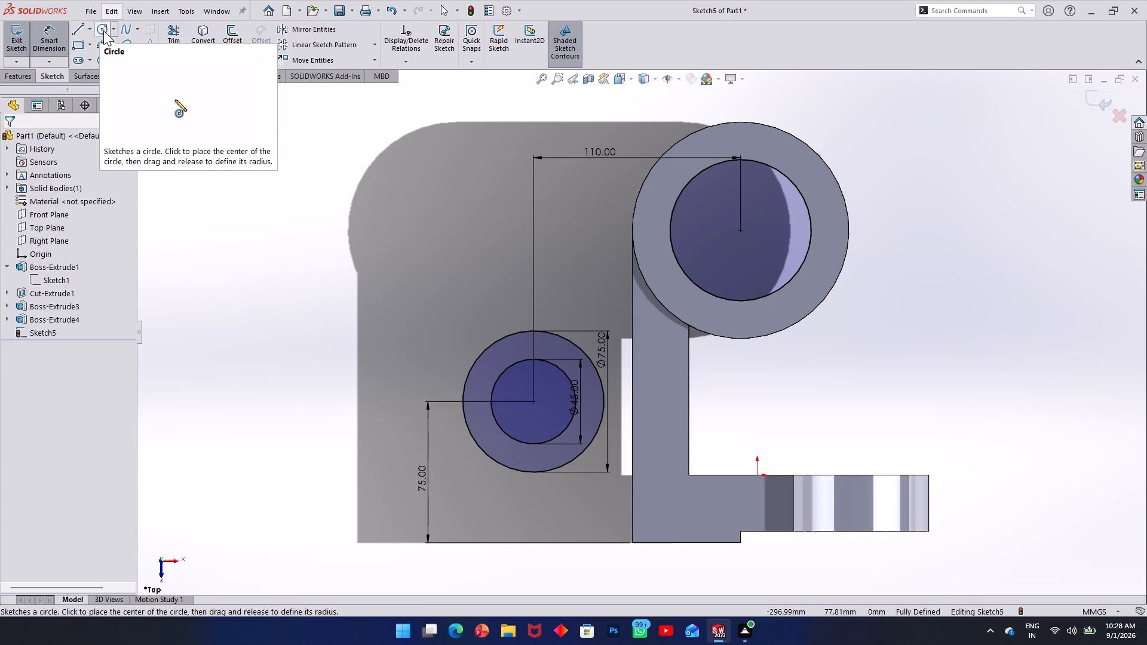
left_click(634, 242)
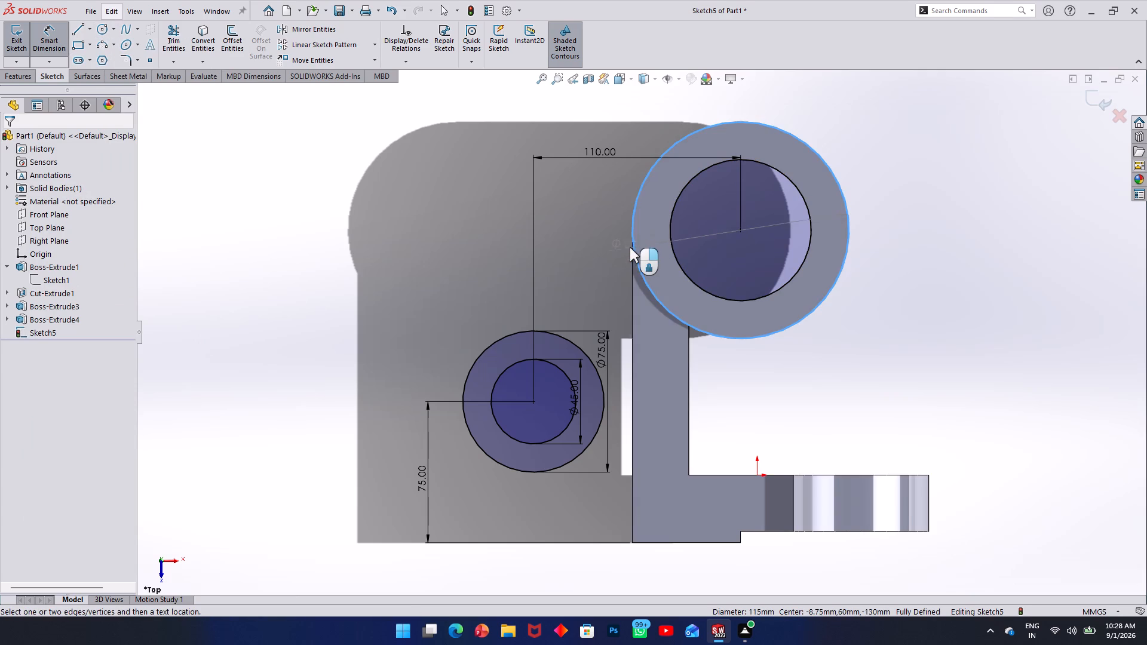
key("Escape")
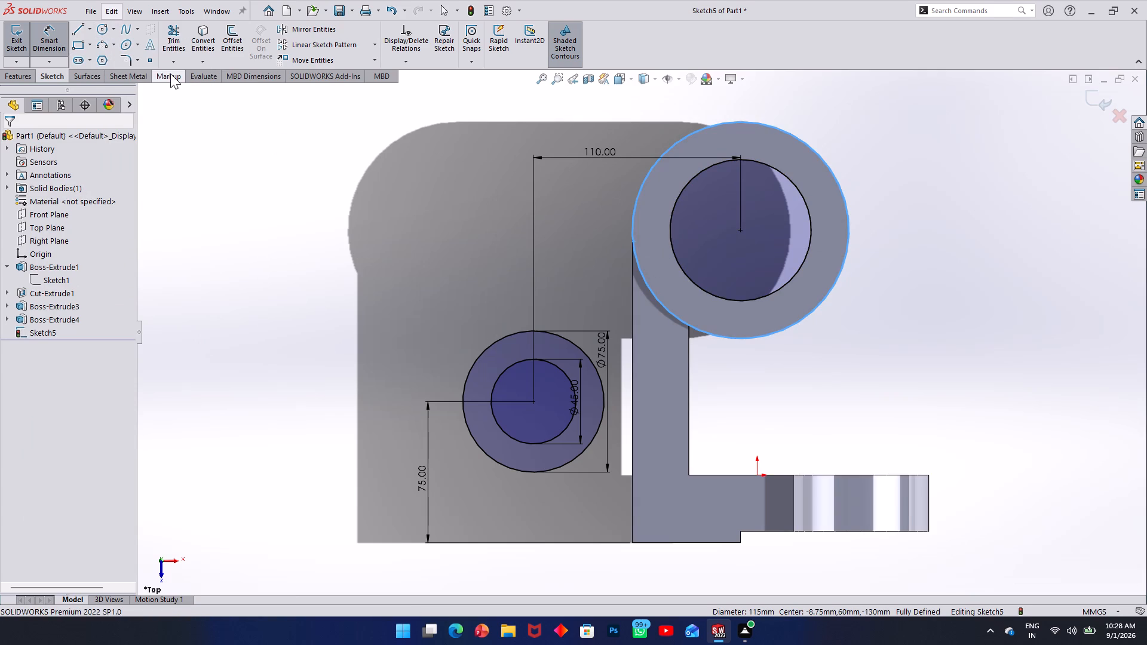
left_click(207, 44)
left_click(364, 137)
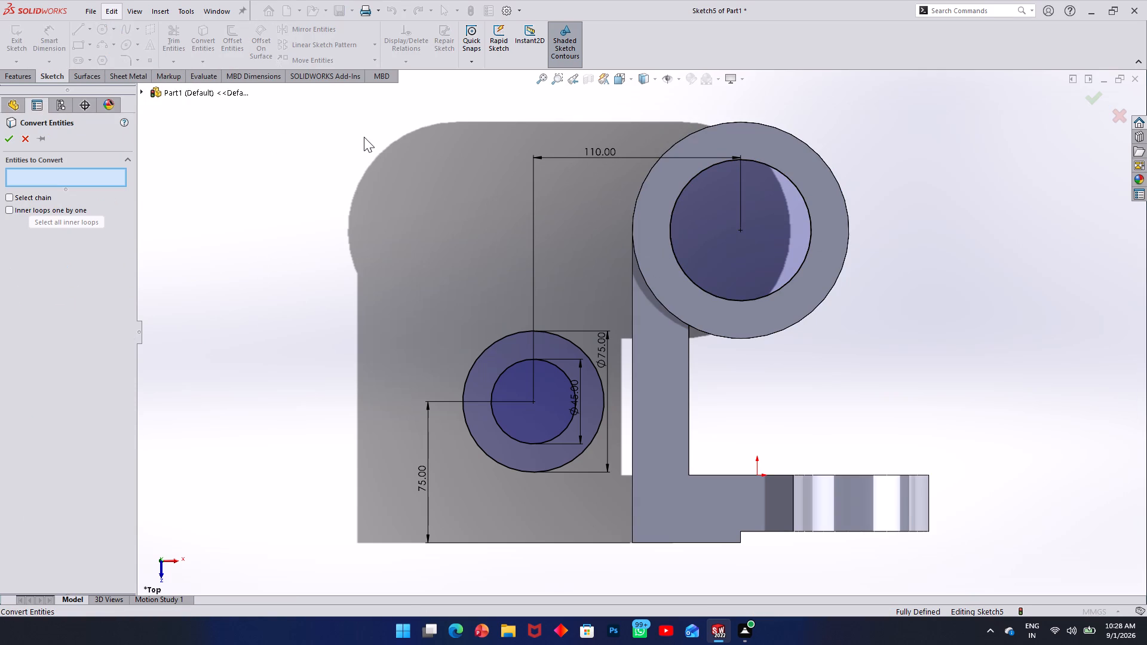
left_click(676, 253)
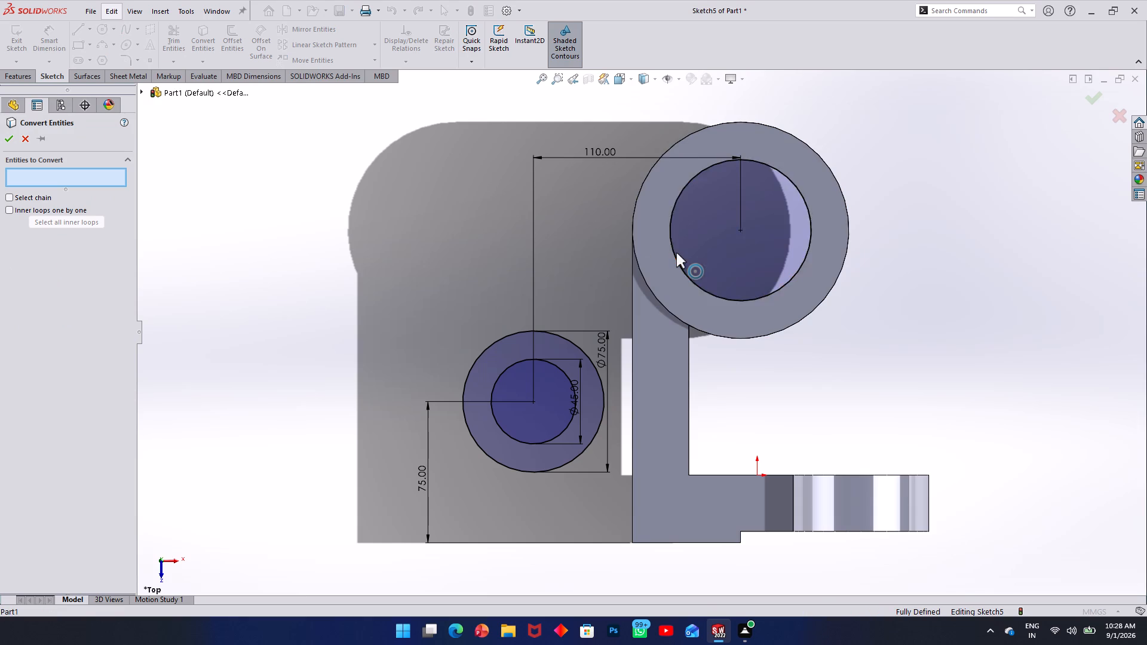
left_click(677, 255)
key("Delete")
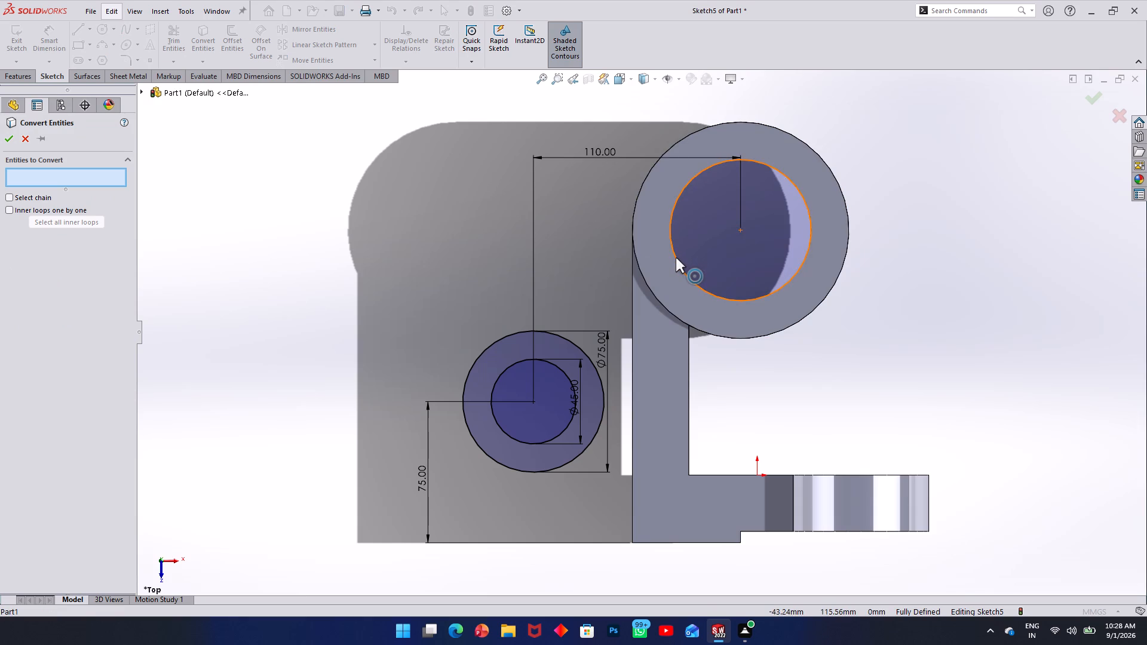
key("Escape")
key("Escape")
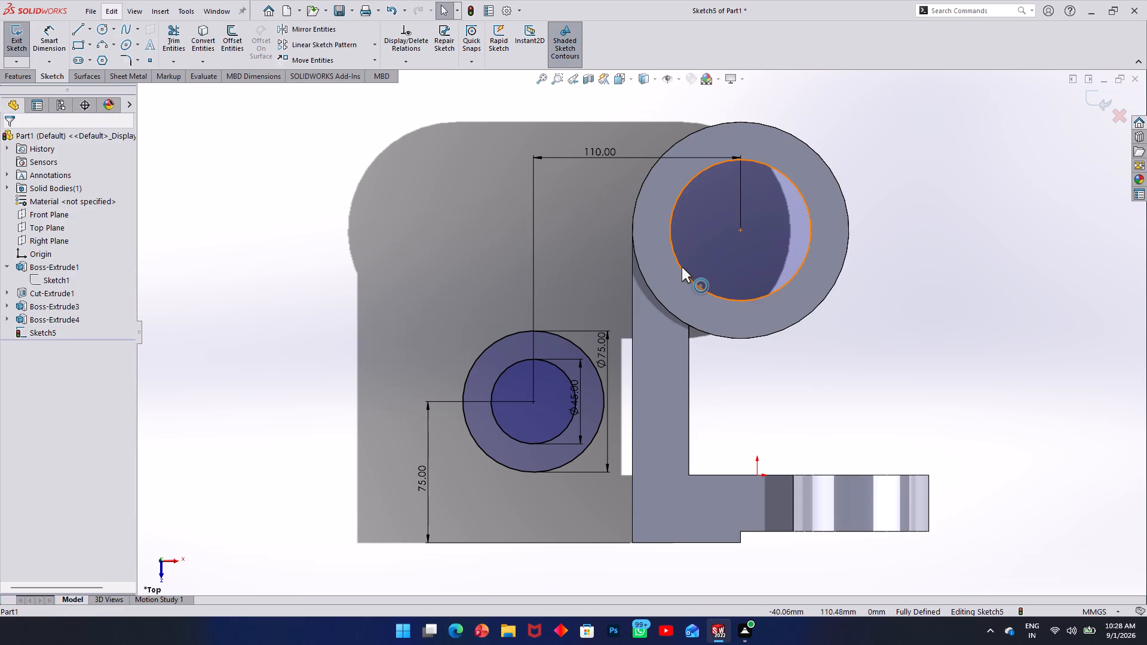
Delete the converted inner circle of the hollow cylinder from the sketch.
left_click(682, 267)
key("Delete")
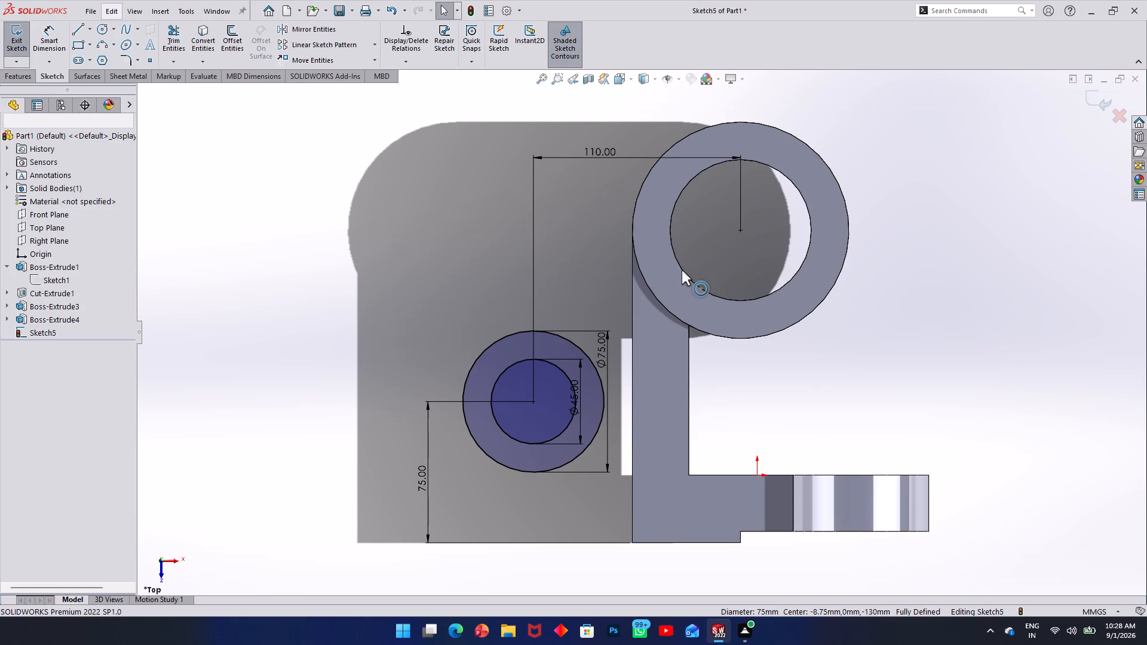
key("Escape")
Convert the hollow cylinder's outer circular edge into the sketch.
left_click(639, 262)
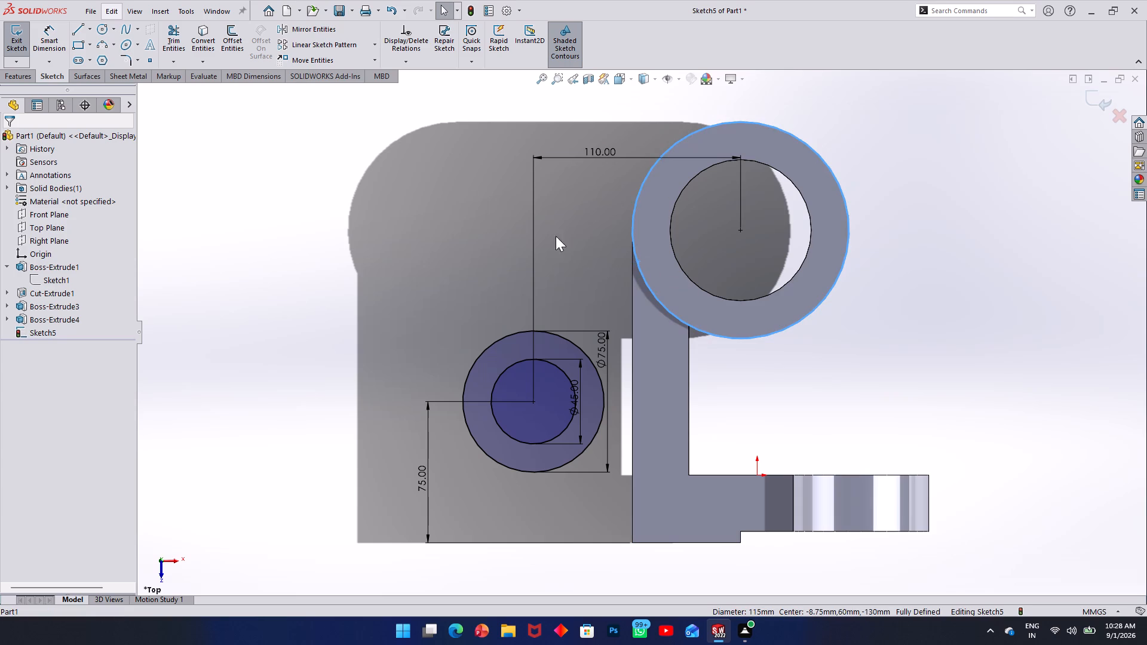
left_click(193, 41)
left_click(211, 106)
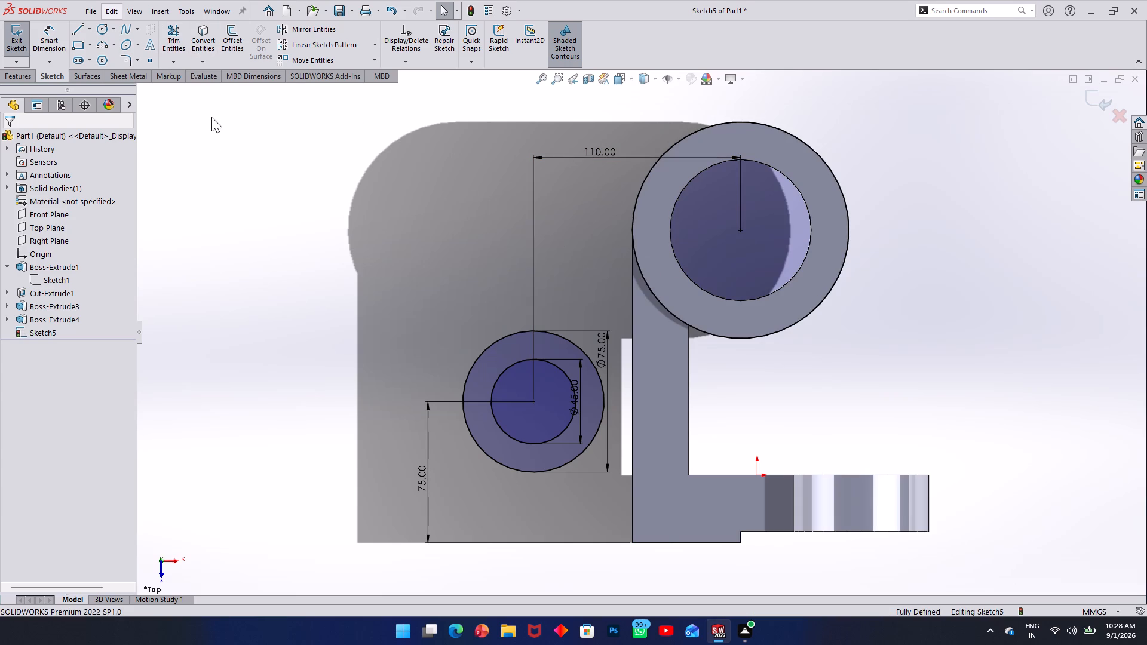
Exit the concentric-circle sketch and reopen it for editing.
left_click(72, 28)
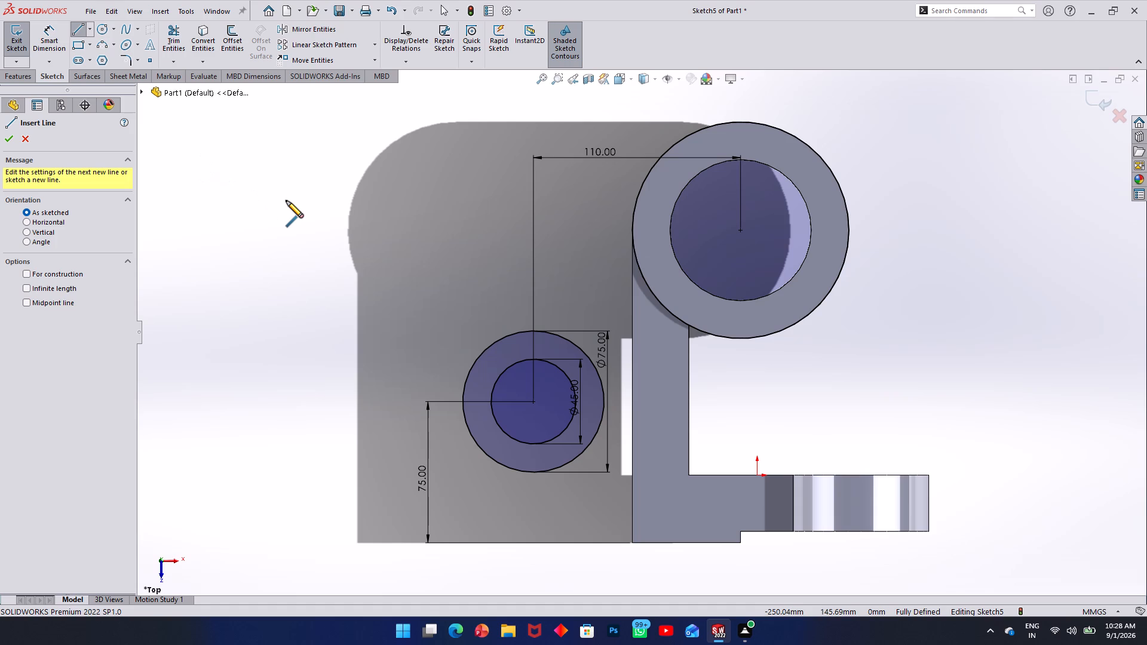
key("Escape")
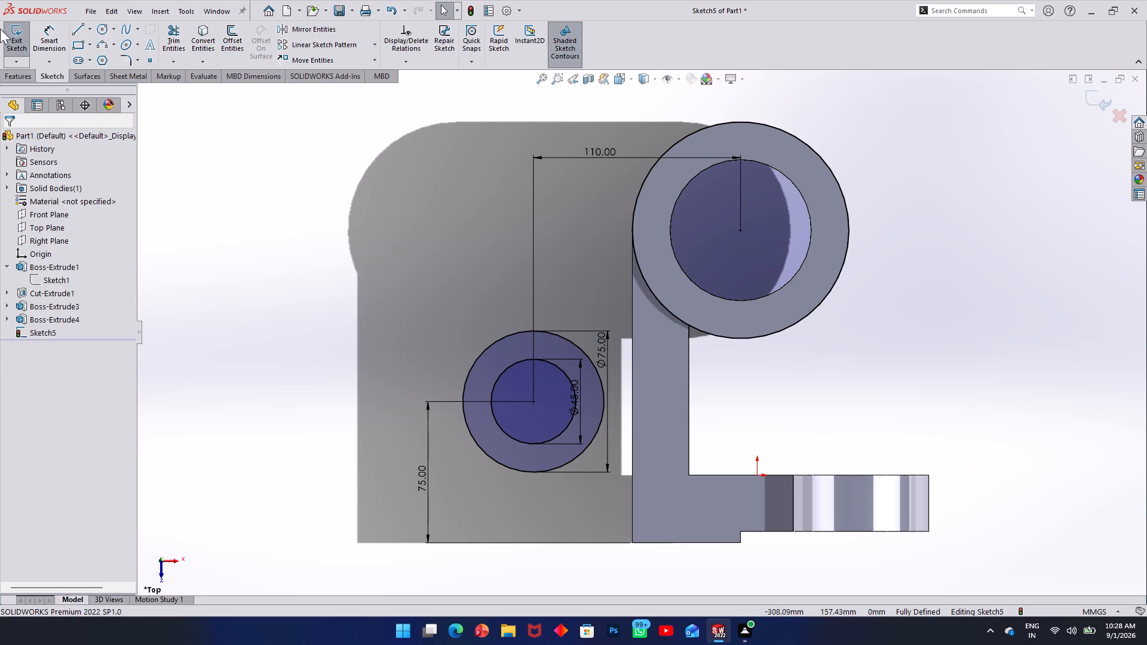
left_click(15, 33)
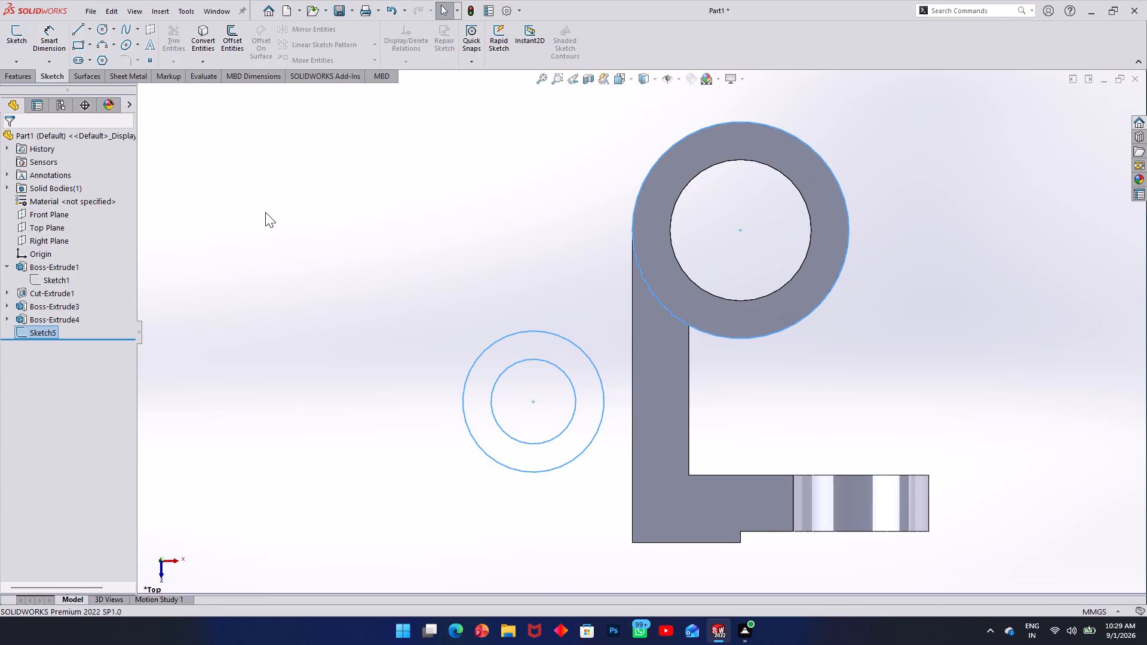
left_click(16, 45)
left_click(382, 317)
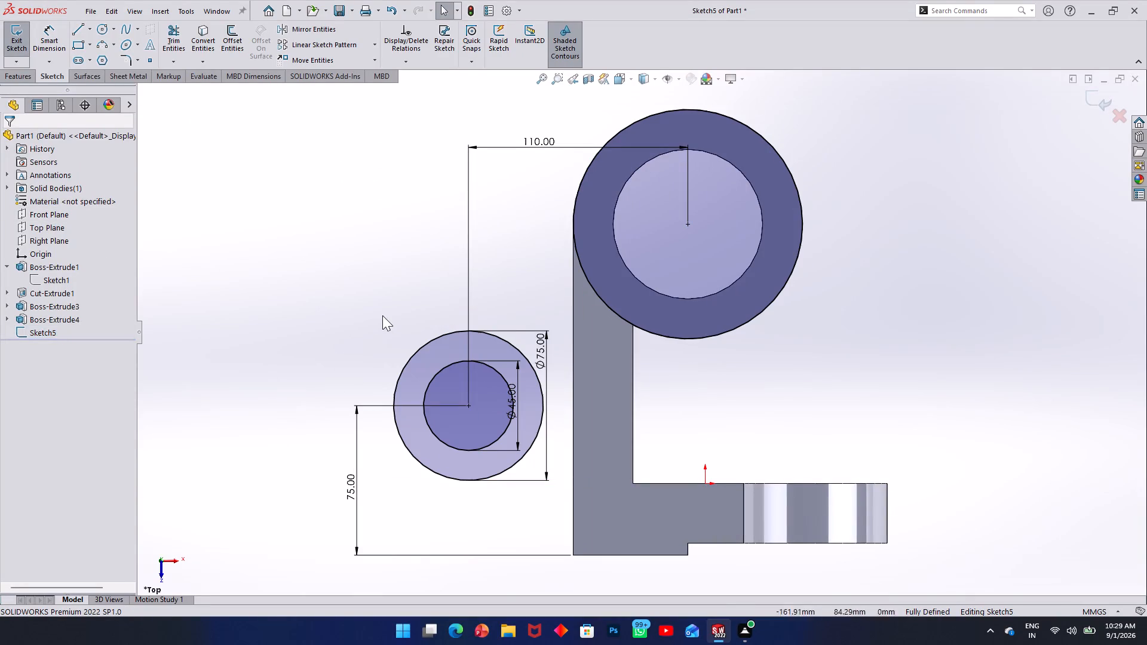
Sketch a sloping line about 175 mm long from beside the 75 mm circle up past the hollow cylinder's outer edge.
left_click(82, 29)
left_click(398, 333)
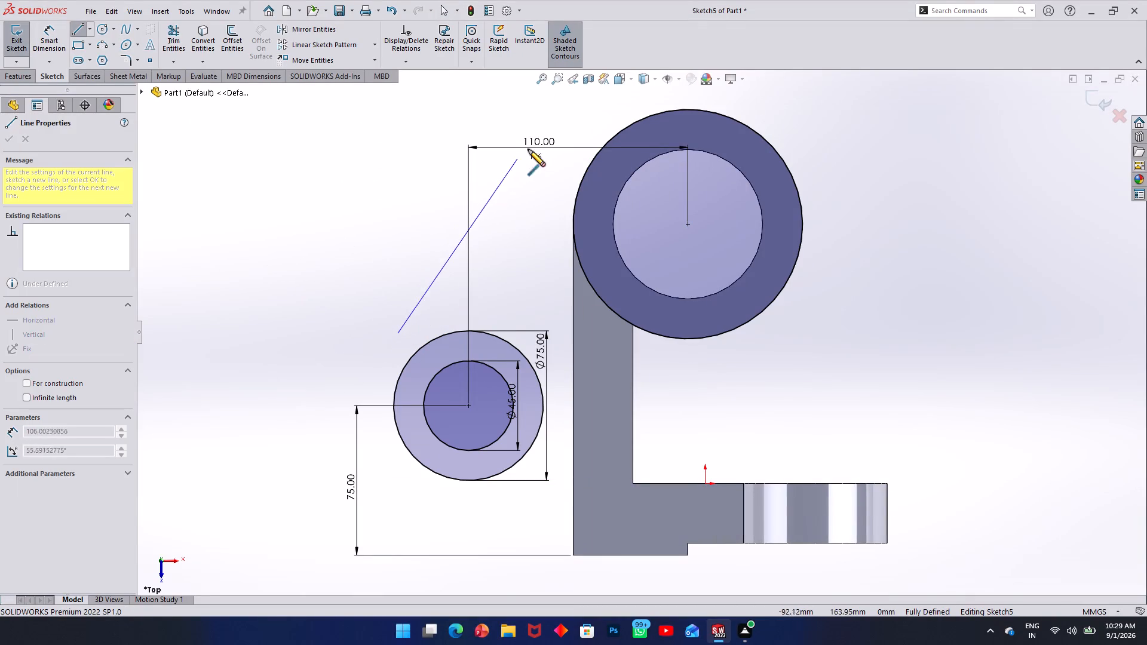
left_click(651, 92)
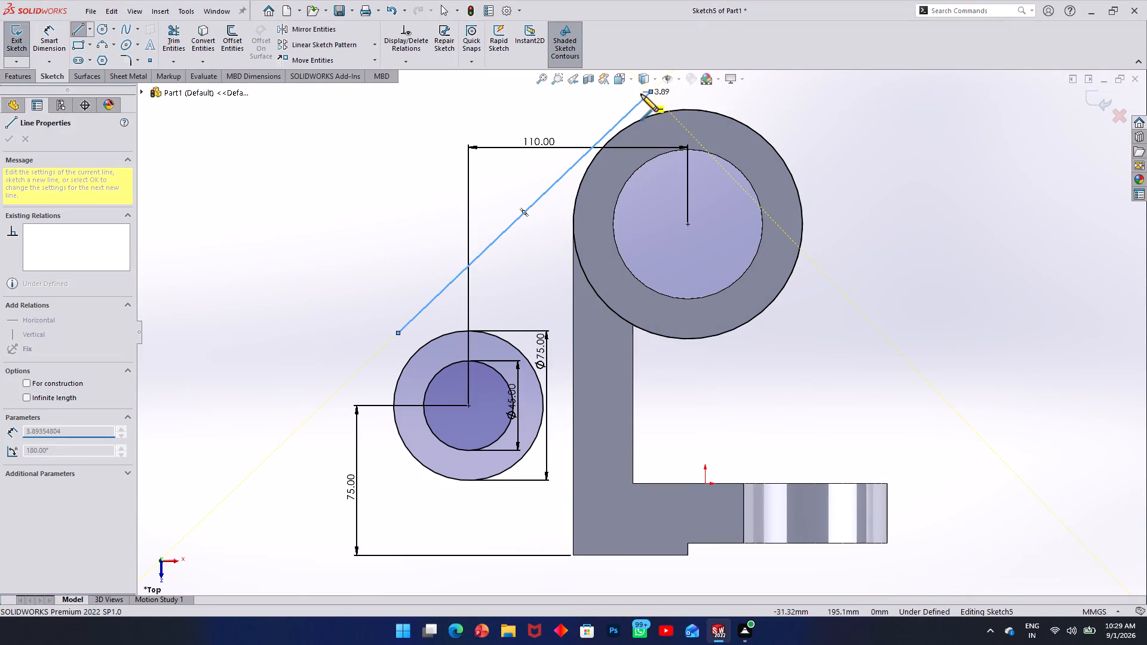
key("Escape")
Make the sloping line tangent to both the 75 mm circle and the hollow cylinder's converted outer circle.
left_click(421, 309, "ctrl")
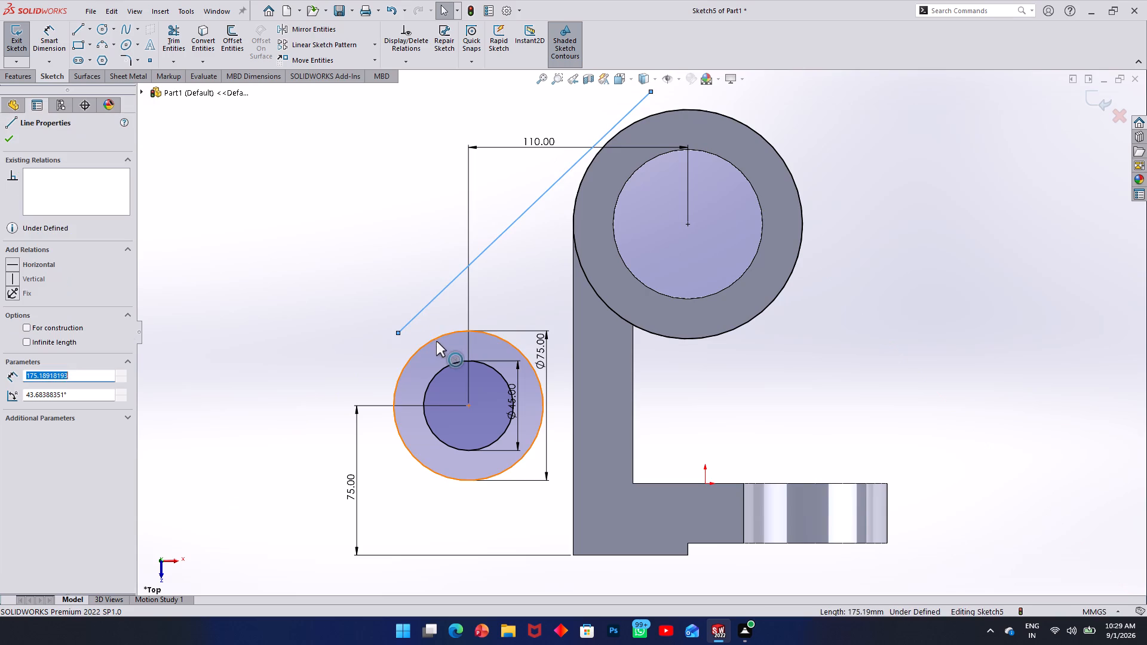
left_click(436, 339, "ctrl")
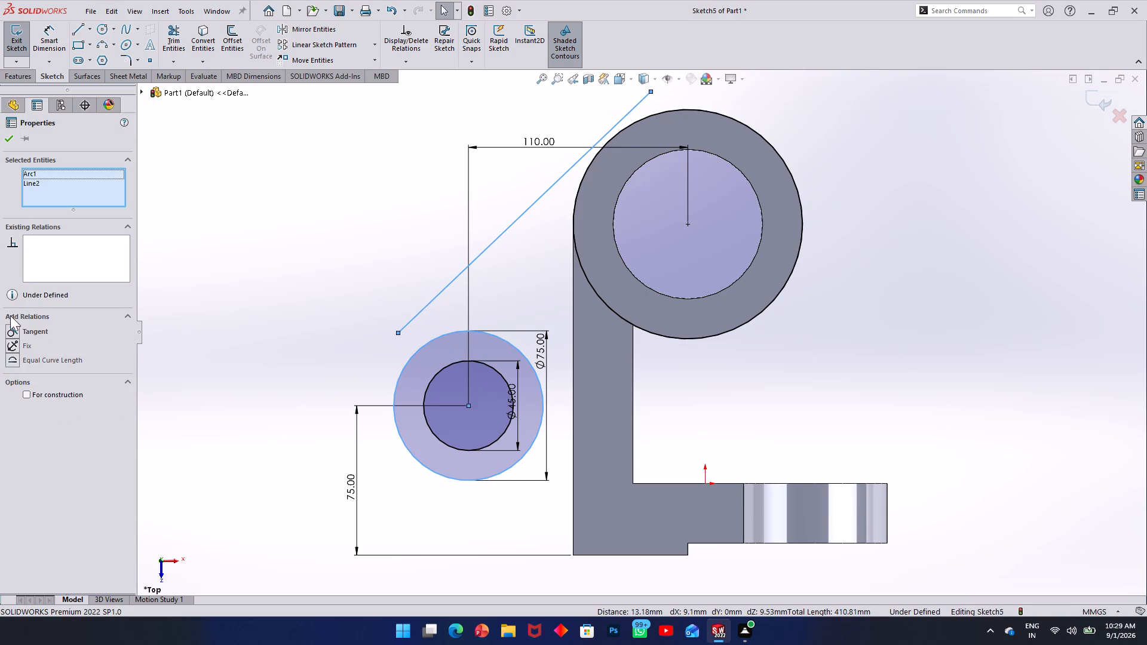
left_click(14, 329)
left_click(279, 305)
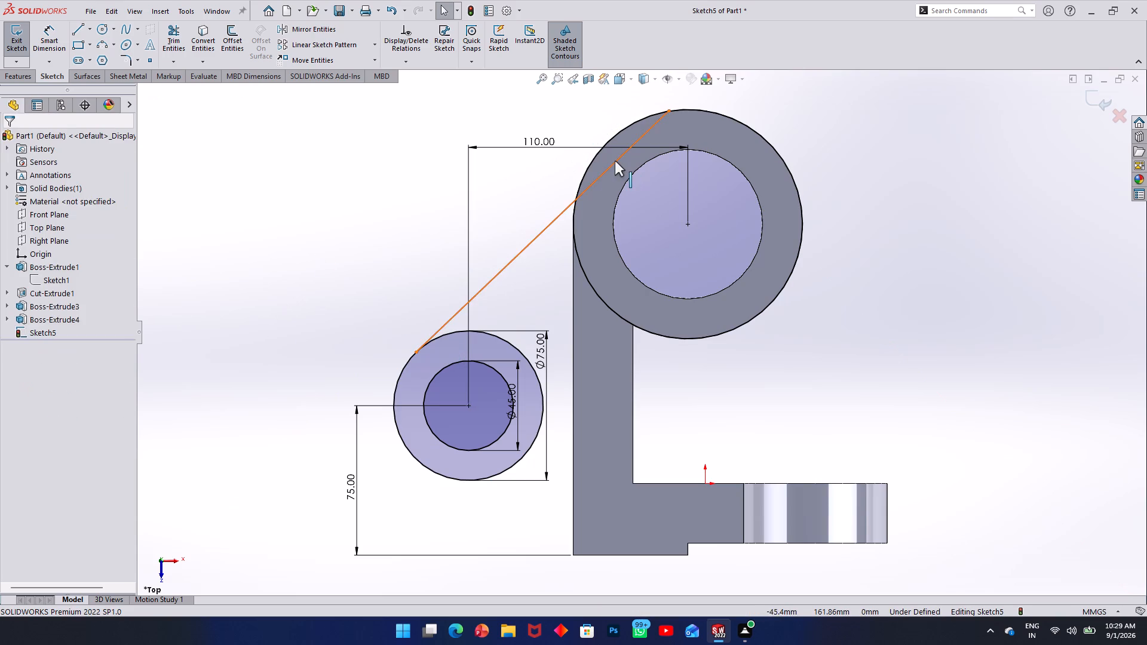
key("Escape")
left_click(643, 136, "ctrl")
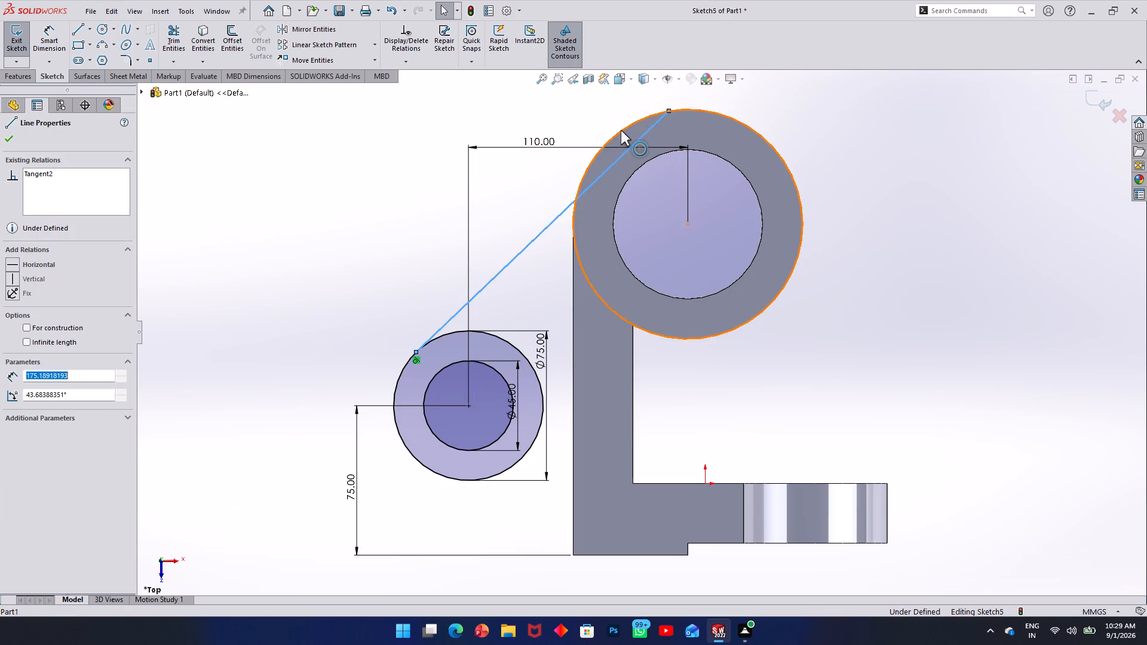
left_click(621, 130, "ctrl")
left_click(25, 329)
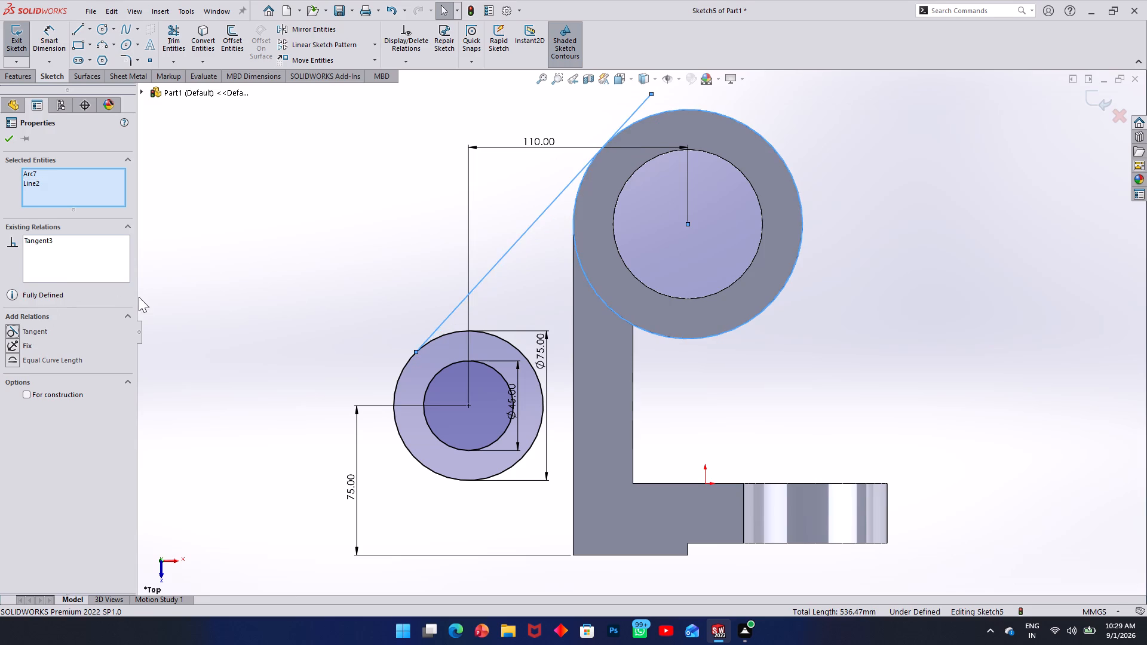
left_click(139, 297)
key("Escape")
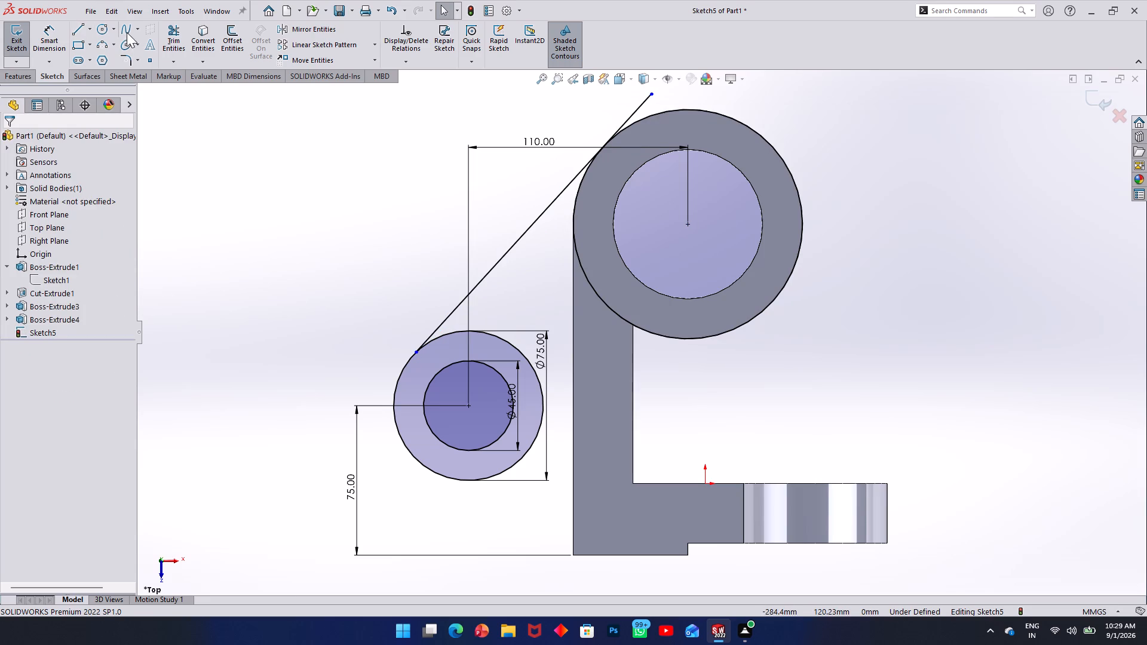
Trim the end of the sloping line that extends beyond its tangent point on the cylinder circle.
left_click(171, 46)
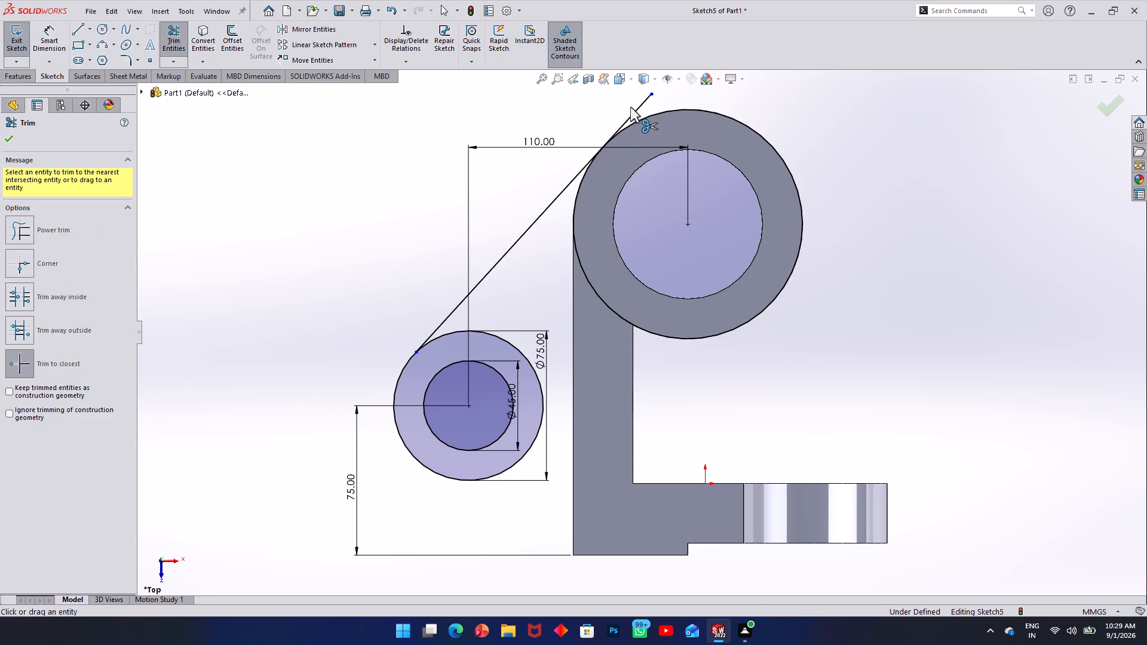
left_click(636, 115)
key("Escape")
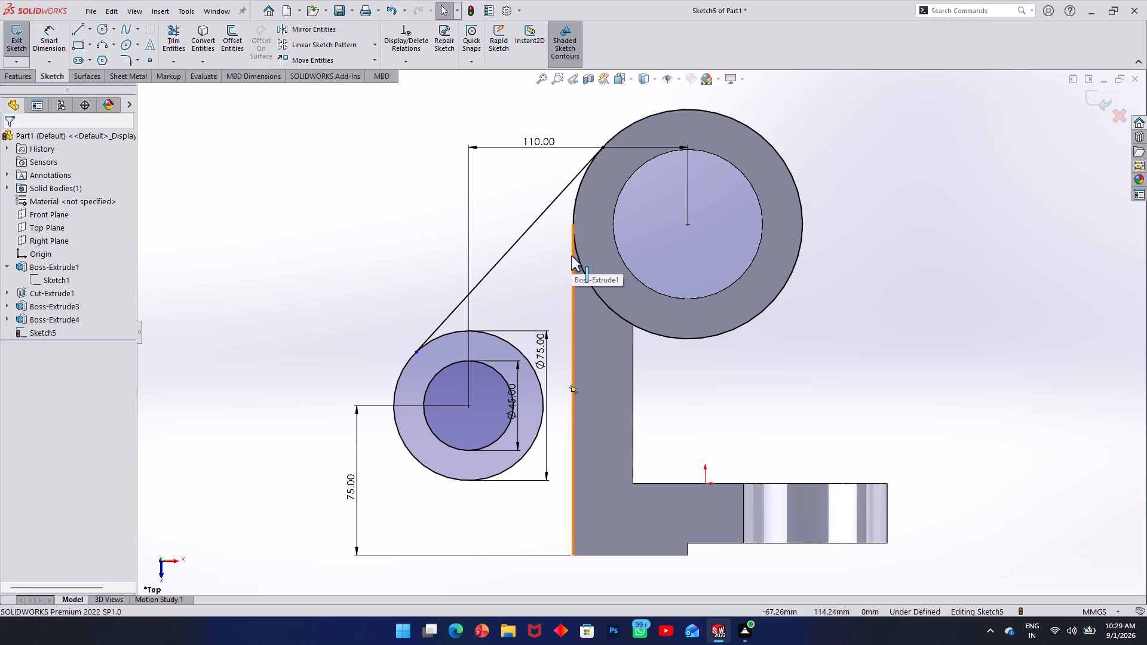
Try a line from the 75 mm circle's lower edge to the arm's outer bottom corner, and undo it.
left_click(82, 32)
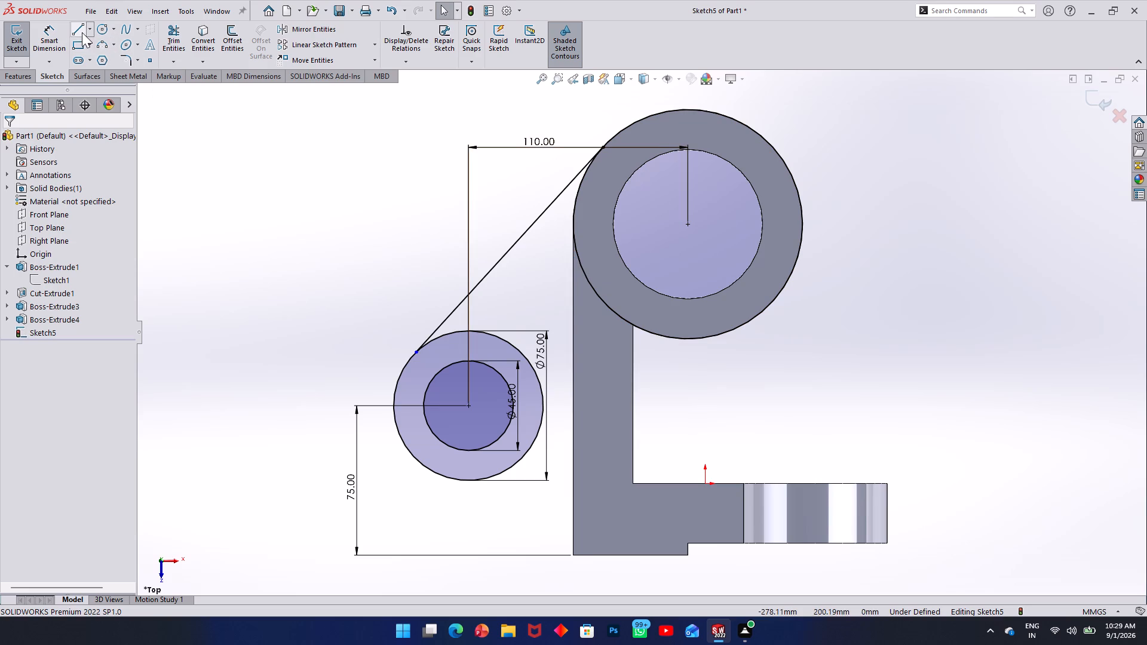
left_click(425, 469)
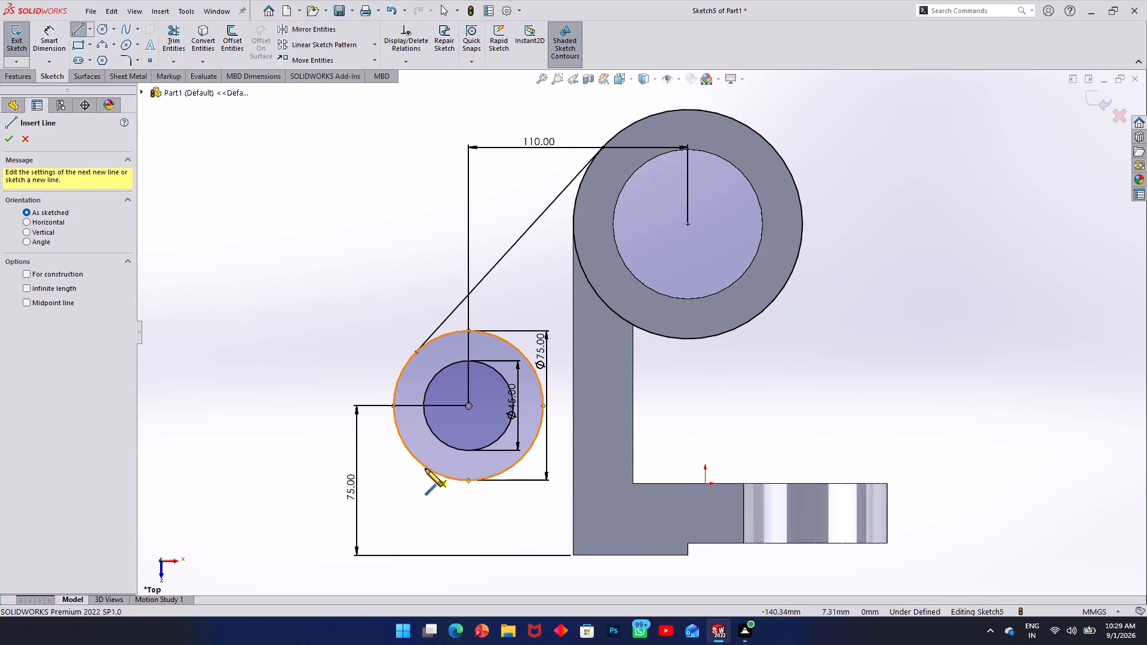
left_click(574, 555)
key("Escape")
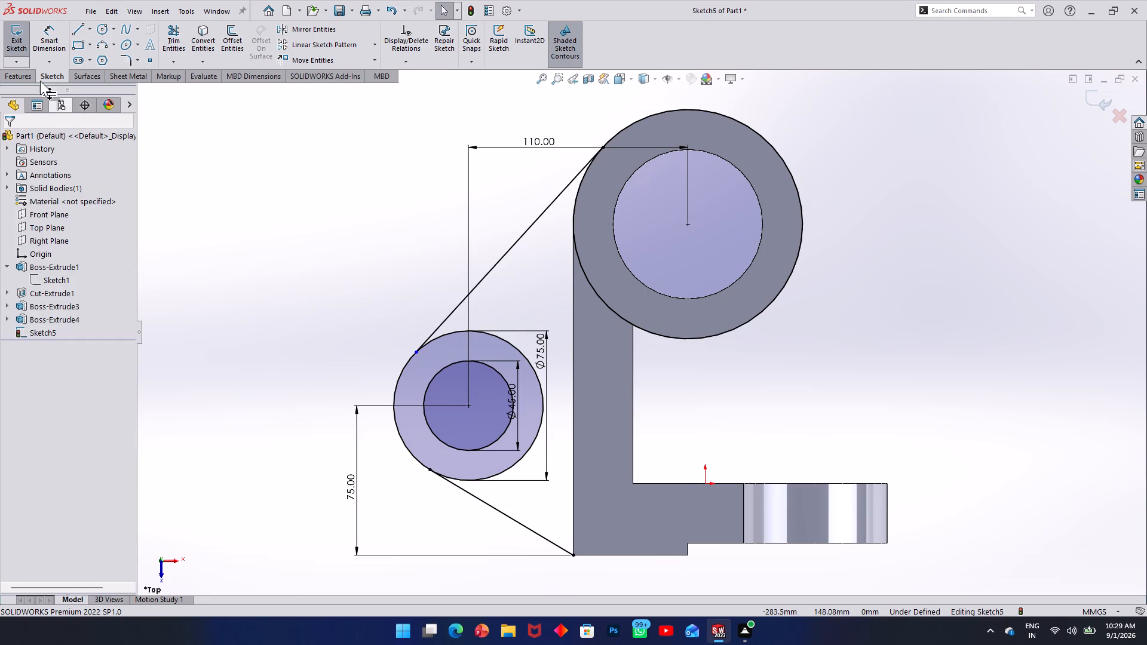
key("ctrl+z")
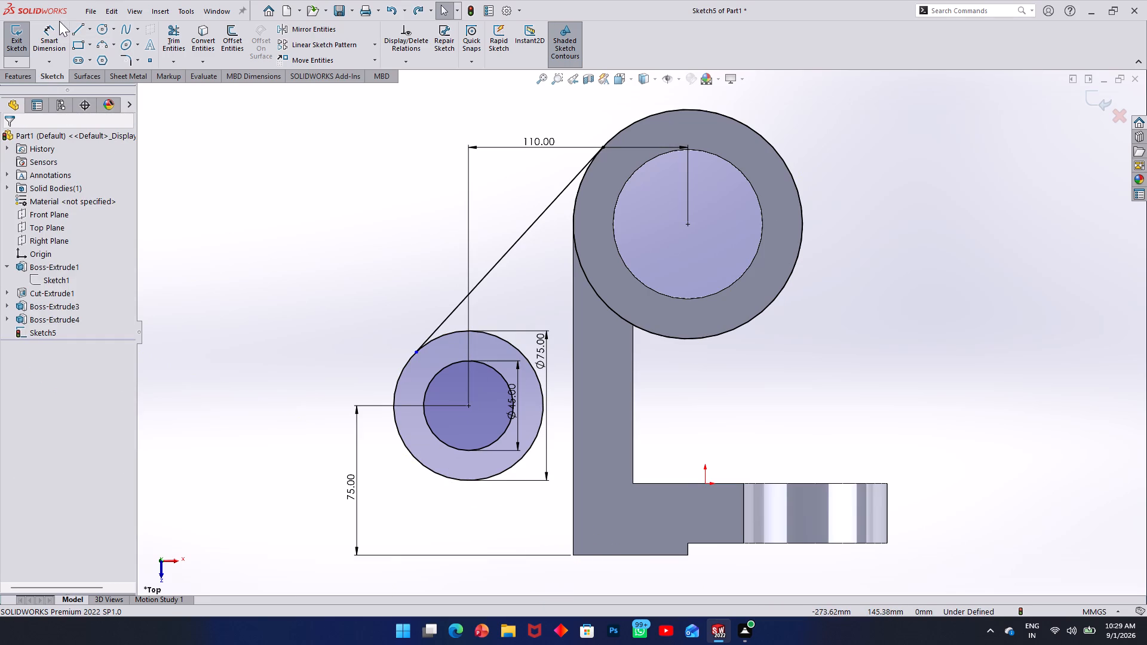
Sketch a line from the arm's outer bottom corner past the 75 mm circle and make it tangent to that circle.
left_click(72, 25)
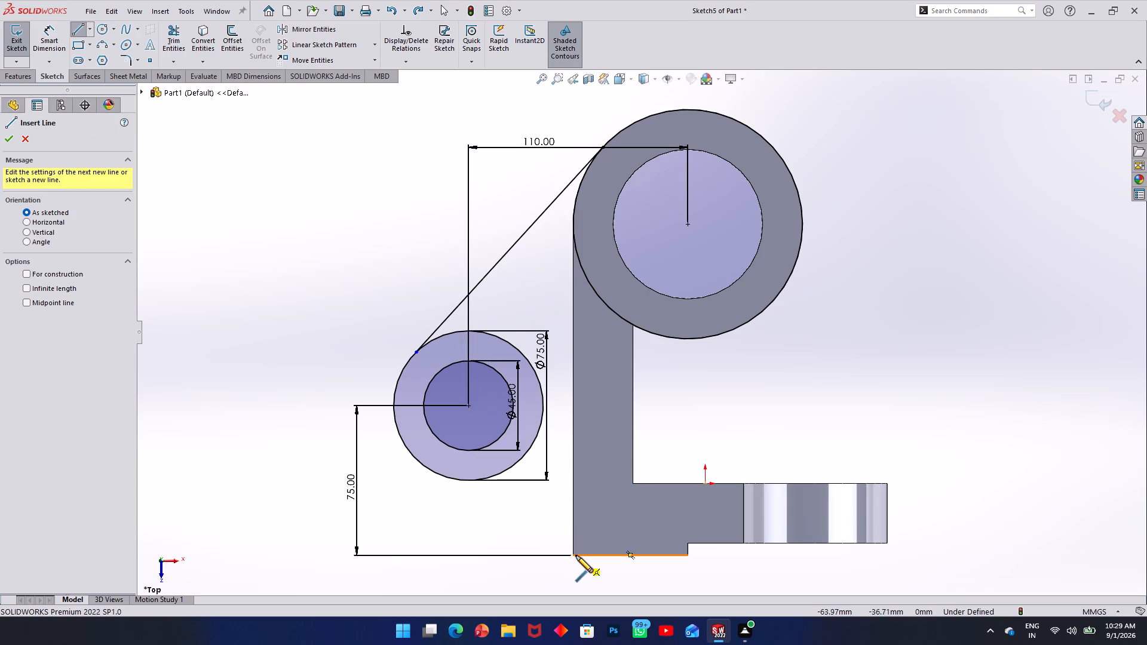
left_click(574, 555)
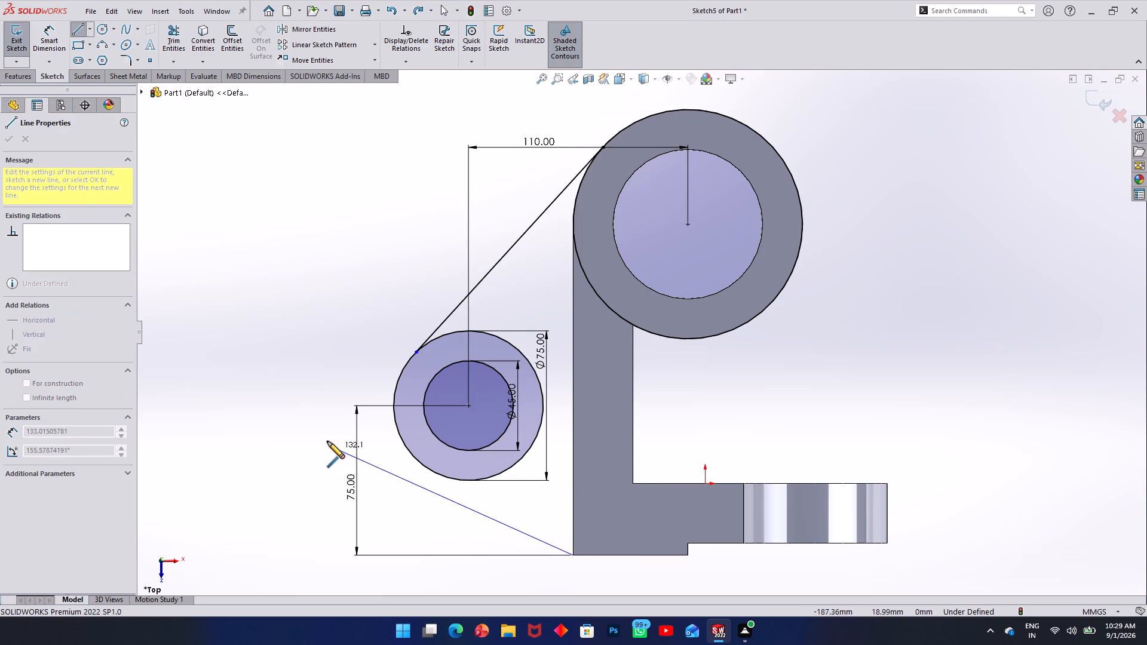
left_click(327, 441)
key("Escape")
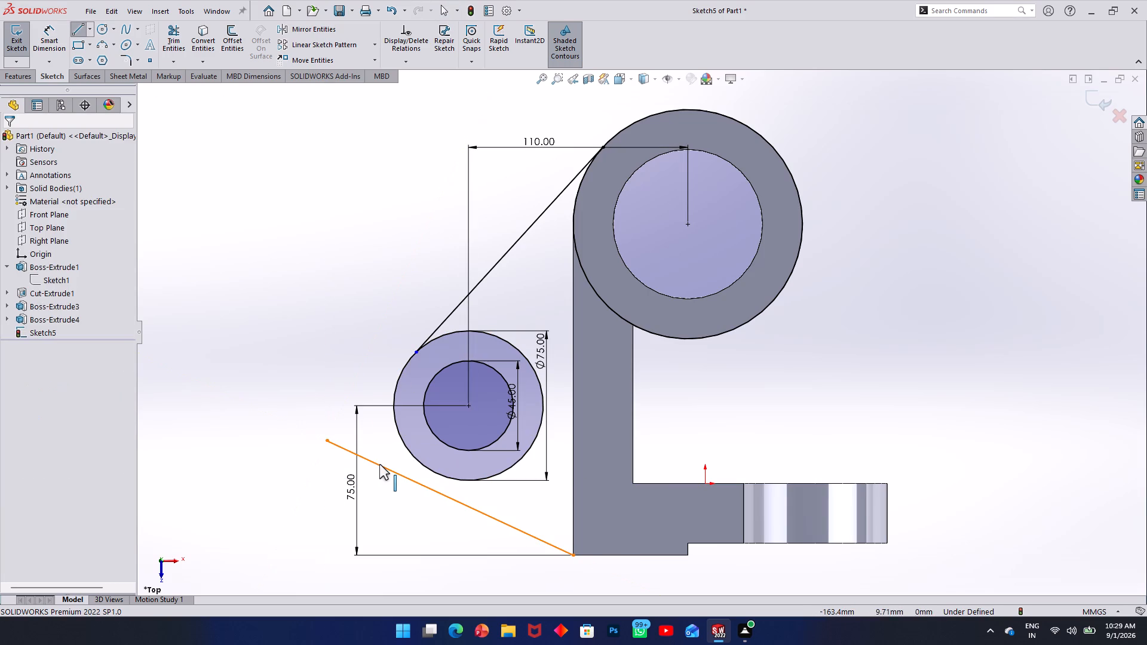
left_click(379, 464, "ctrl")
left_click(425, 462, "ctrl")
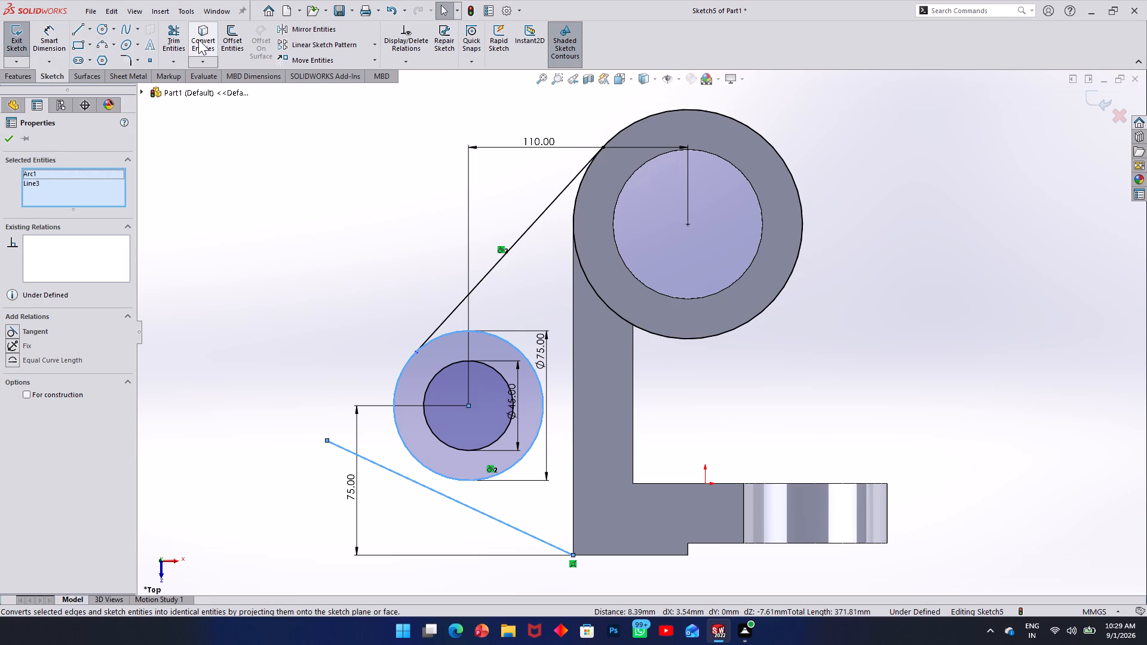
left_click(11, 330)
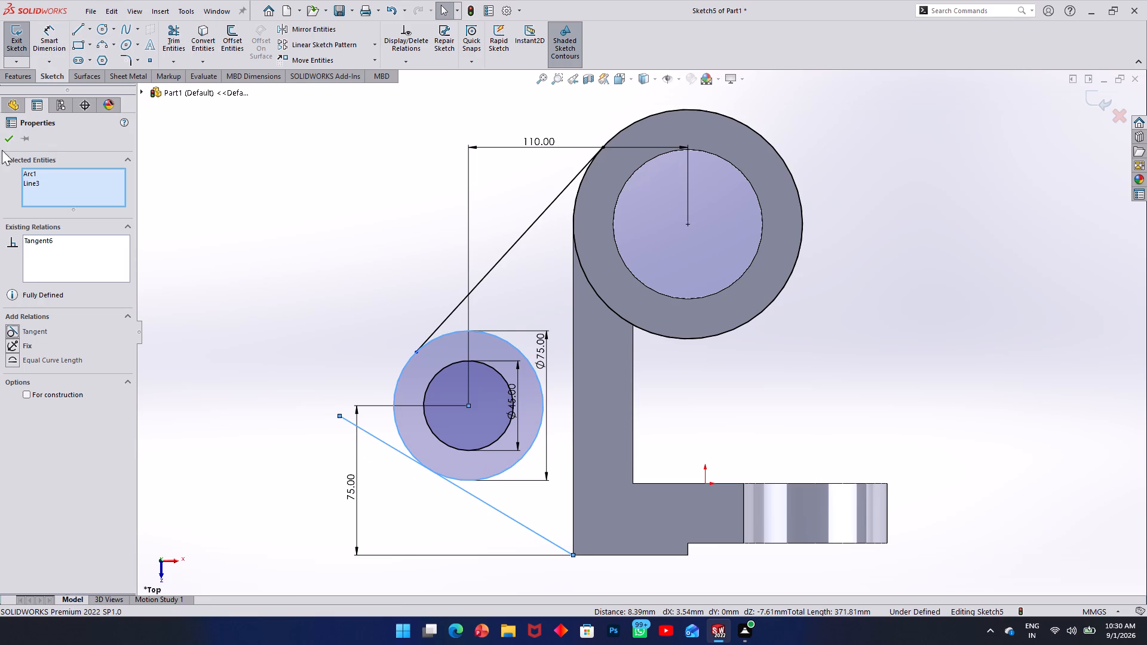
left_click(2, 135)
Trim the end of the lower line that extends beyond its tangent point on the 75 mm circle.
left_click(184, 33)
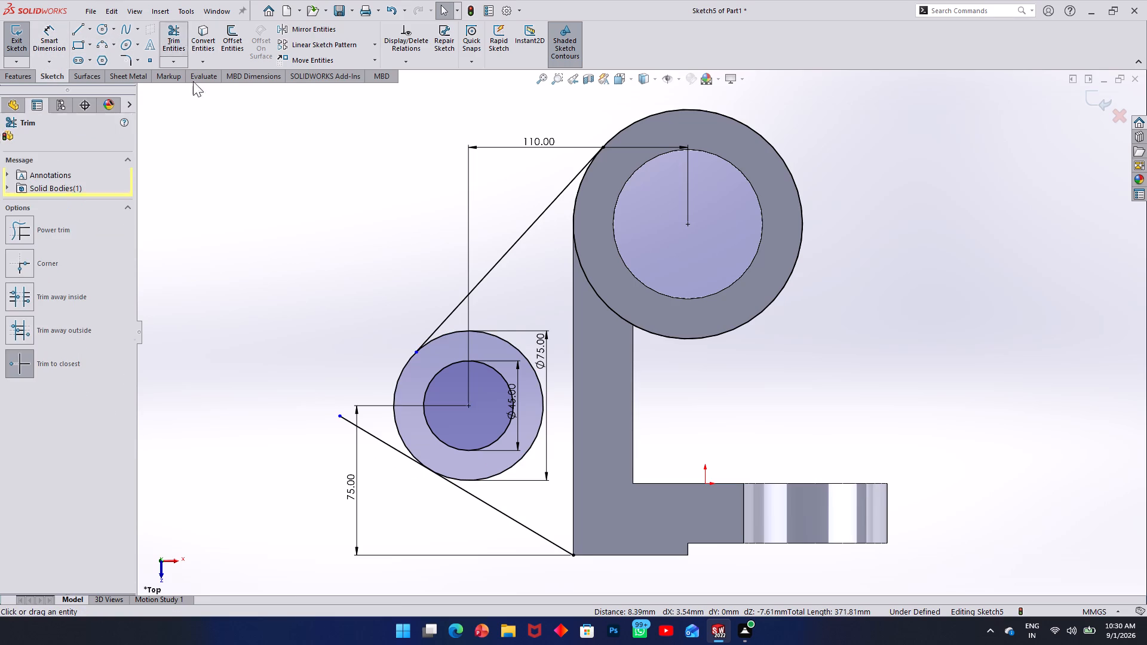
left_click(372, 434)
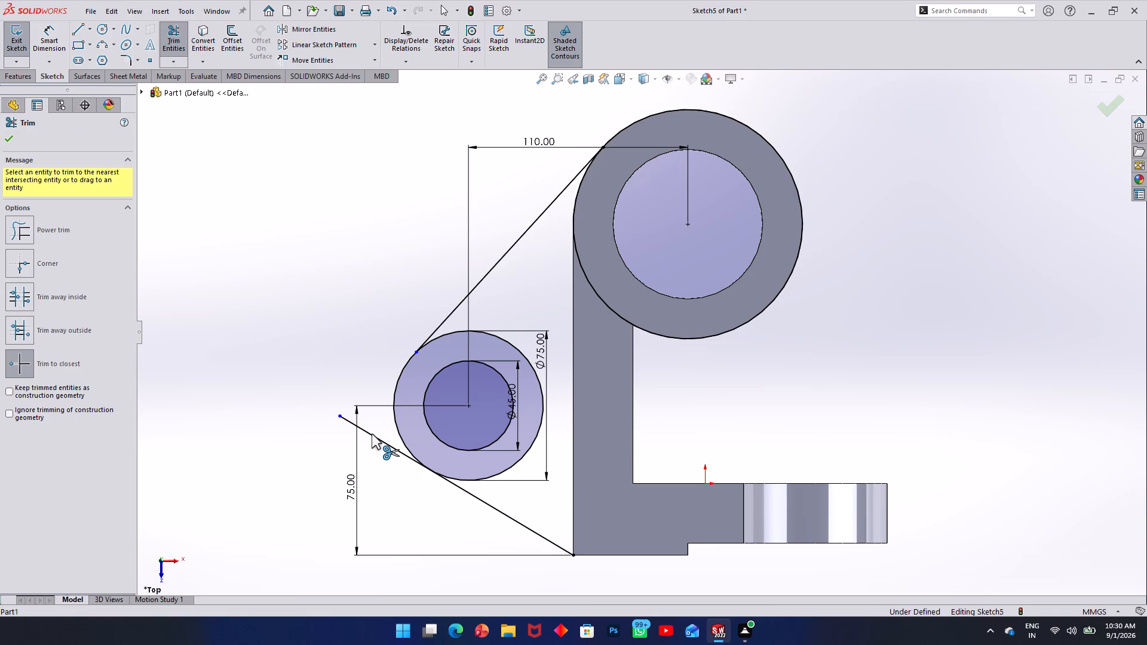
key("Escape")
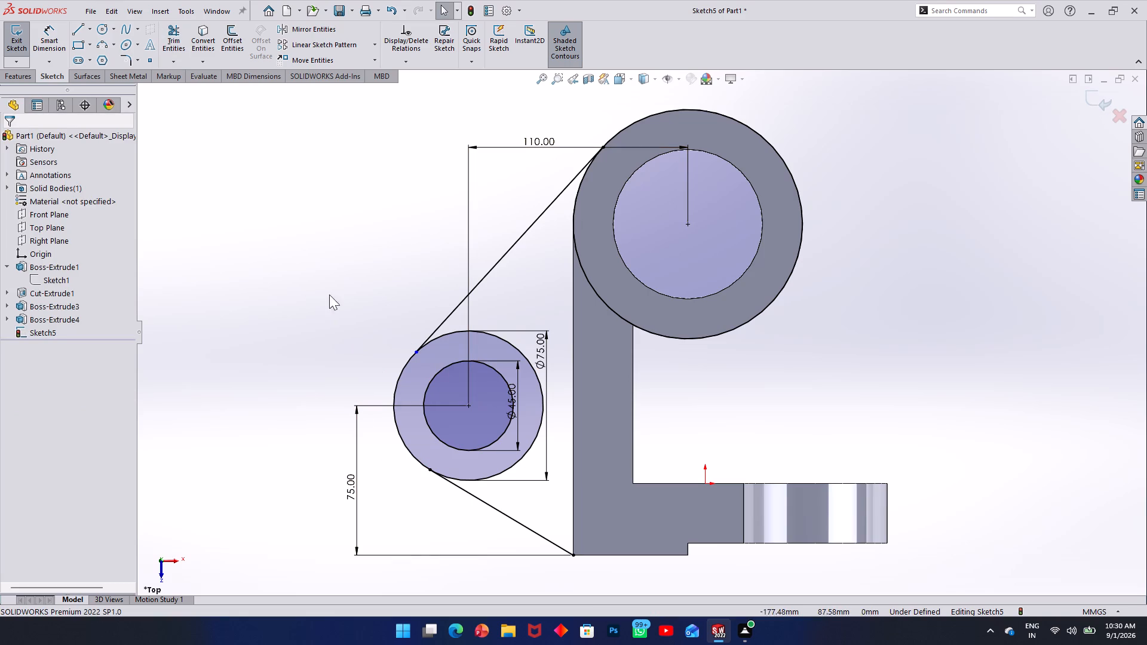
Convert the arm's long outer vertical edge into the sketch.
left_click(209, 41)
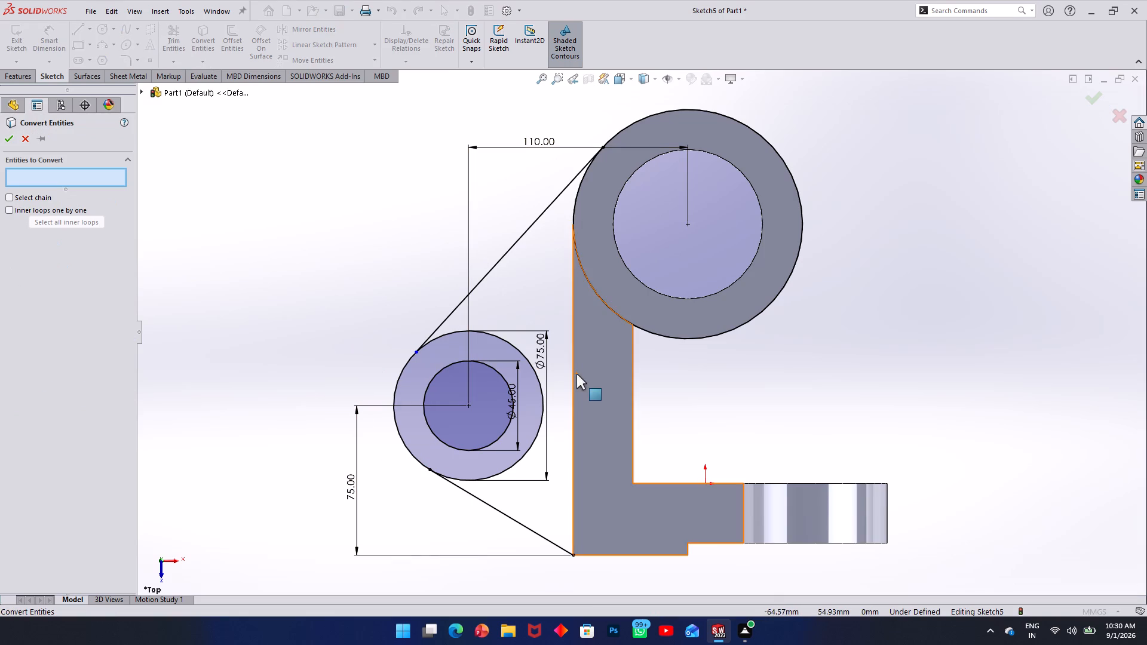
left_click(572, 375)
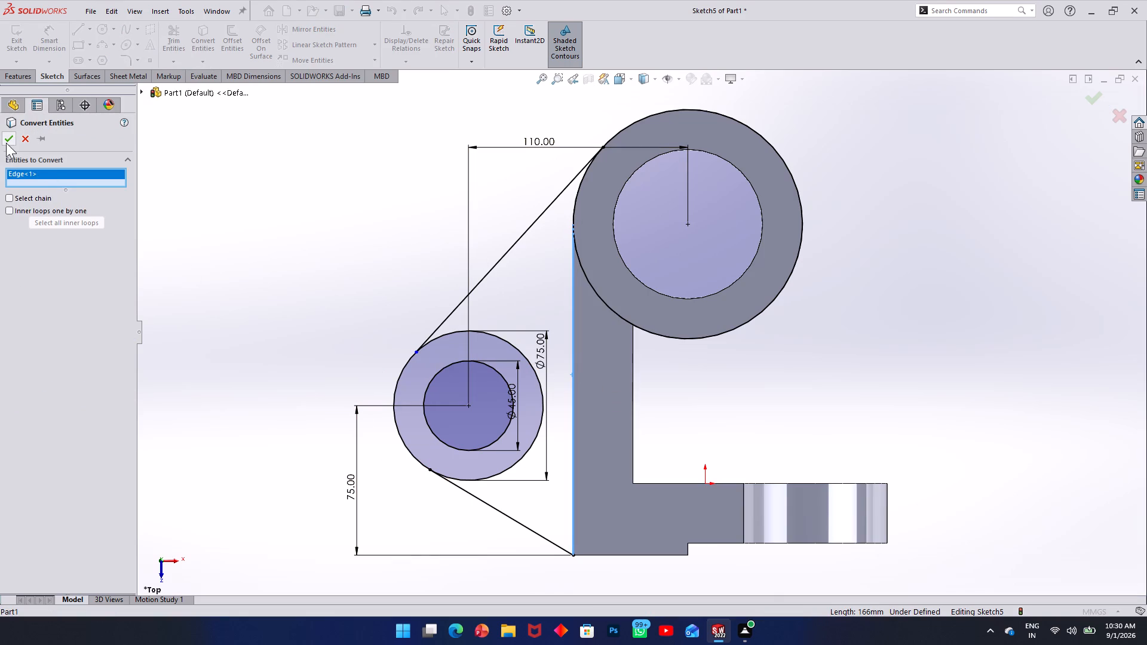
left_click(8, 139)
left_click(162, 192)
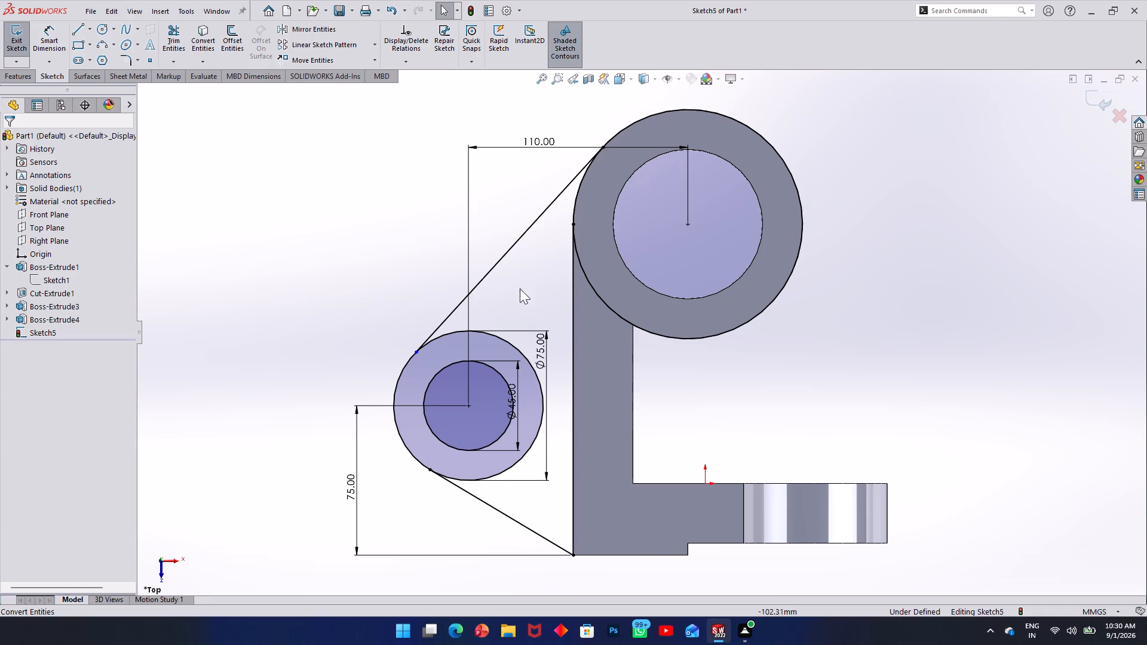
Trim the converted cylinder circle to the short arc between the tangent line and the arm edge, and exit the sketch.
left_click(164, 38)
left_click(625, 130)
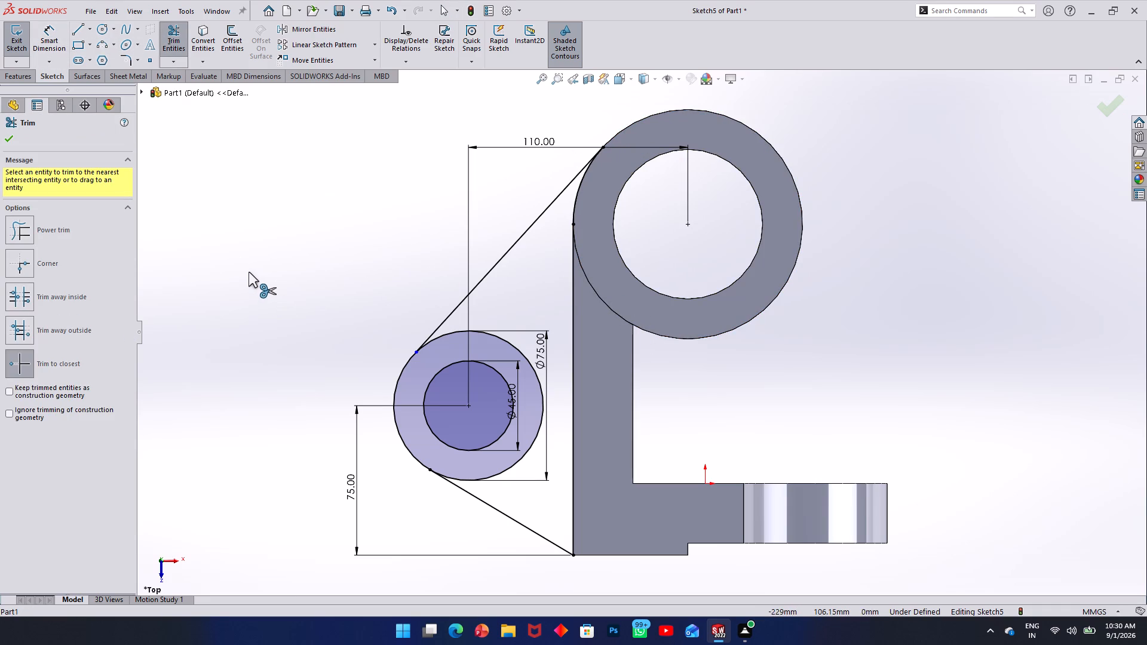
left_click(17, 47)
Extrude the ring between the 45 mm and 75 mm circles 50 mm, Mid Plane, with Merge result on.
middle_click_drag(339, 364, 358, 384)
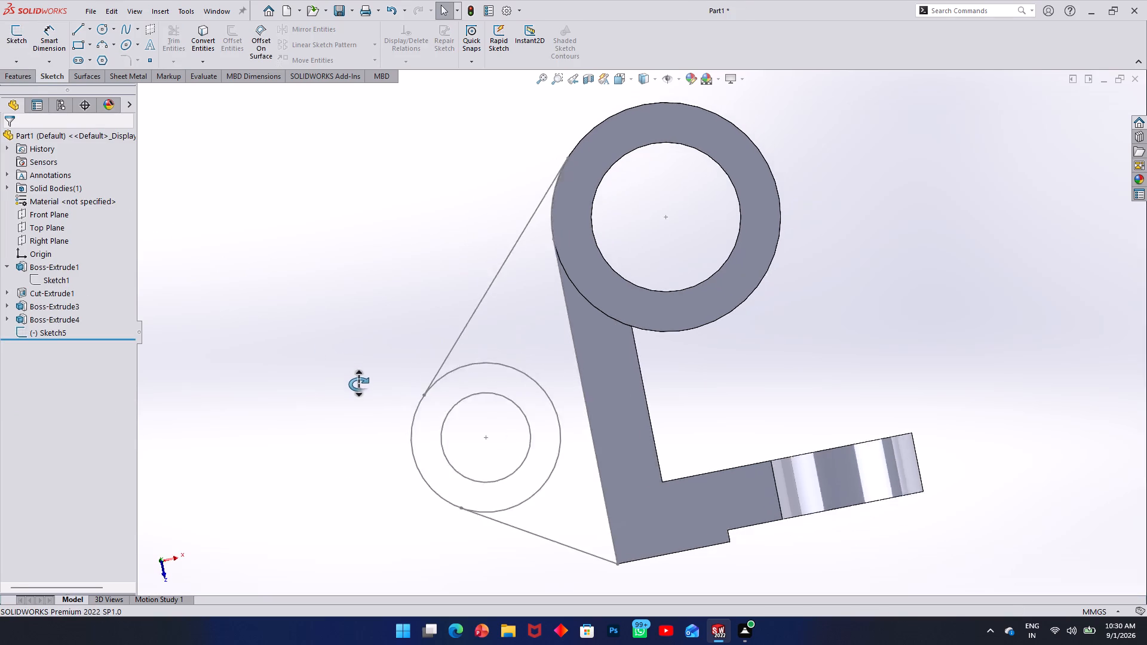
middle_click_drag(358, 384, 420, 235)
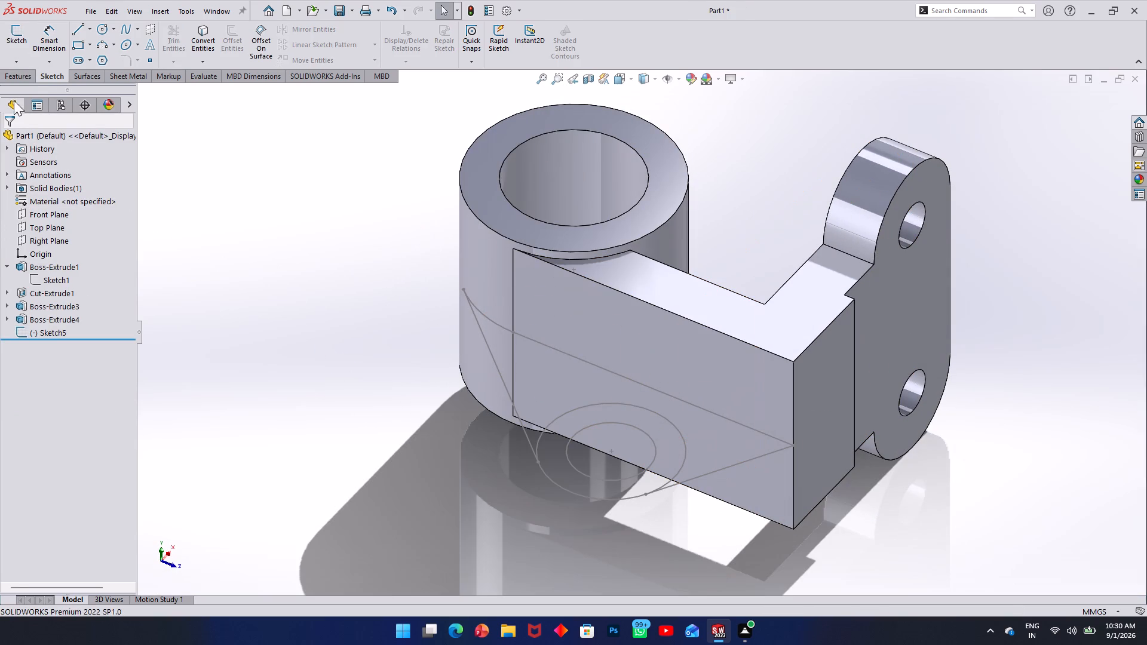
left_click(22, 77)
left_click(27, 24)
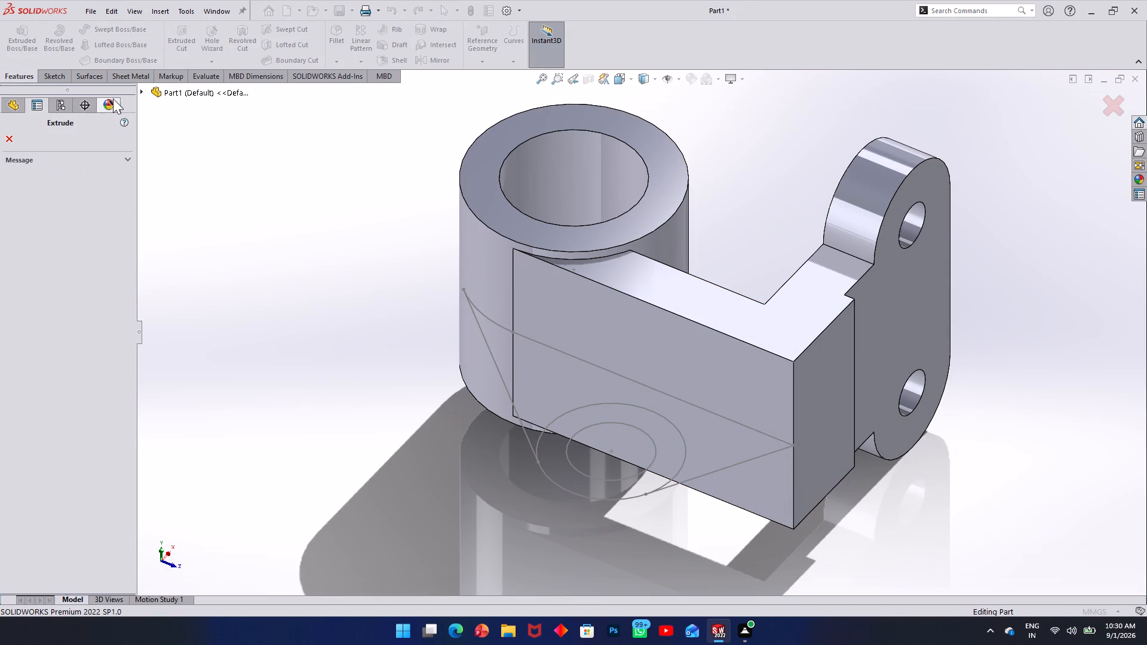
left_click(142, 90)
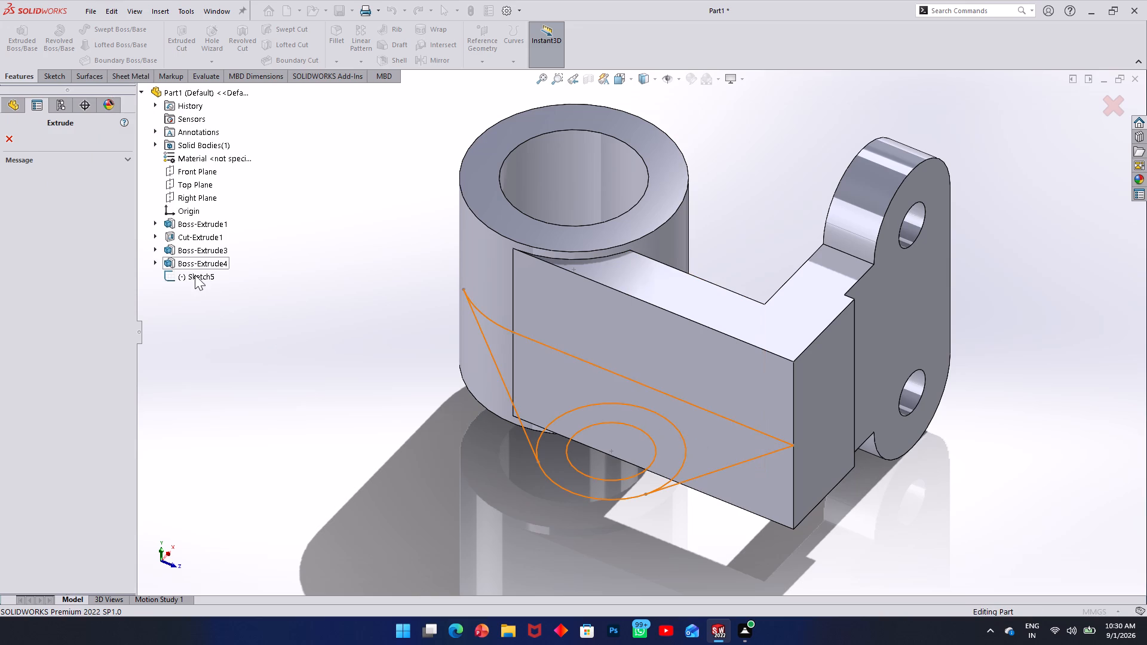
left_click(195, 275)
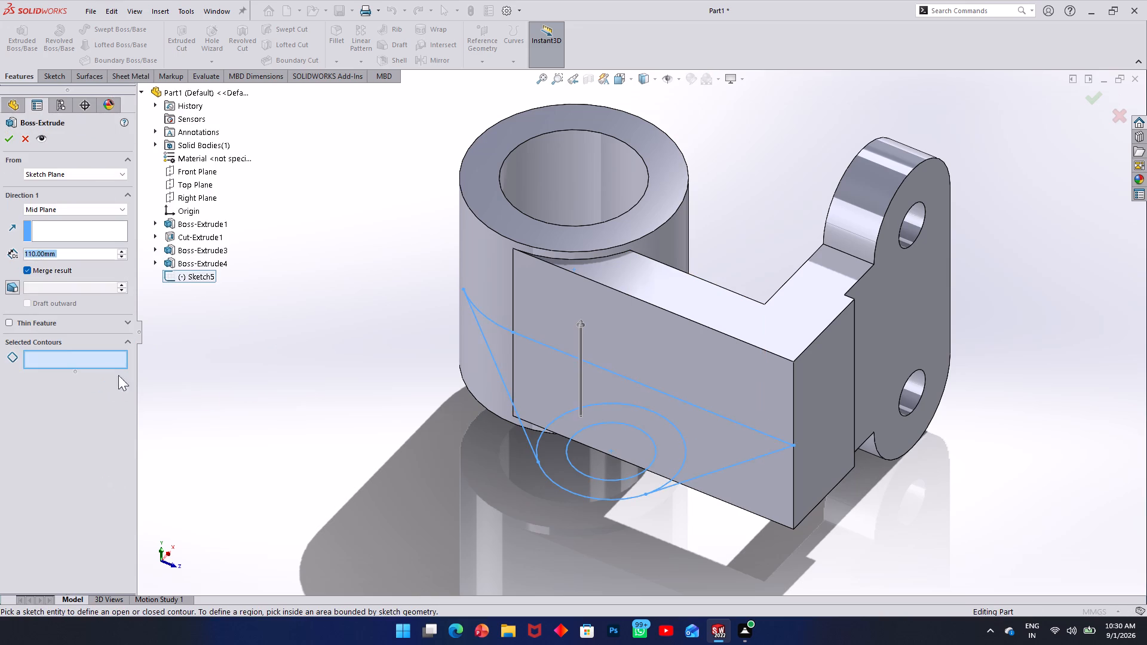
left_click(561, 474)
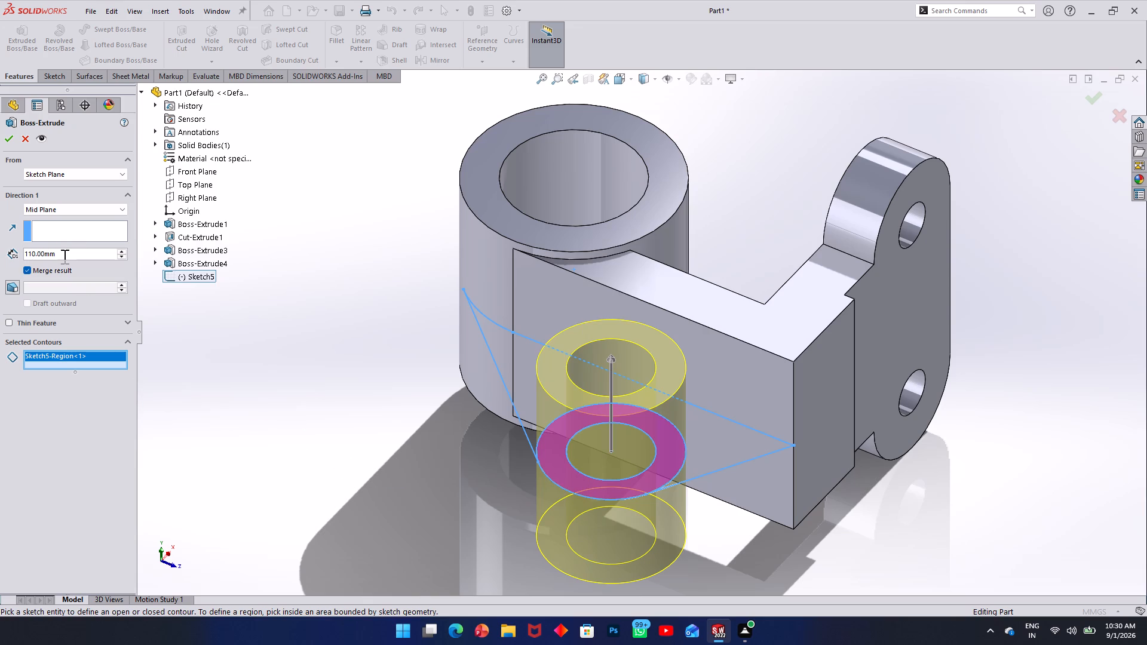
left_click_drag(64, 257, 0, 273)
type("50")
key("Return")
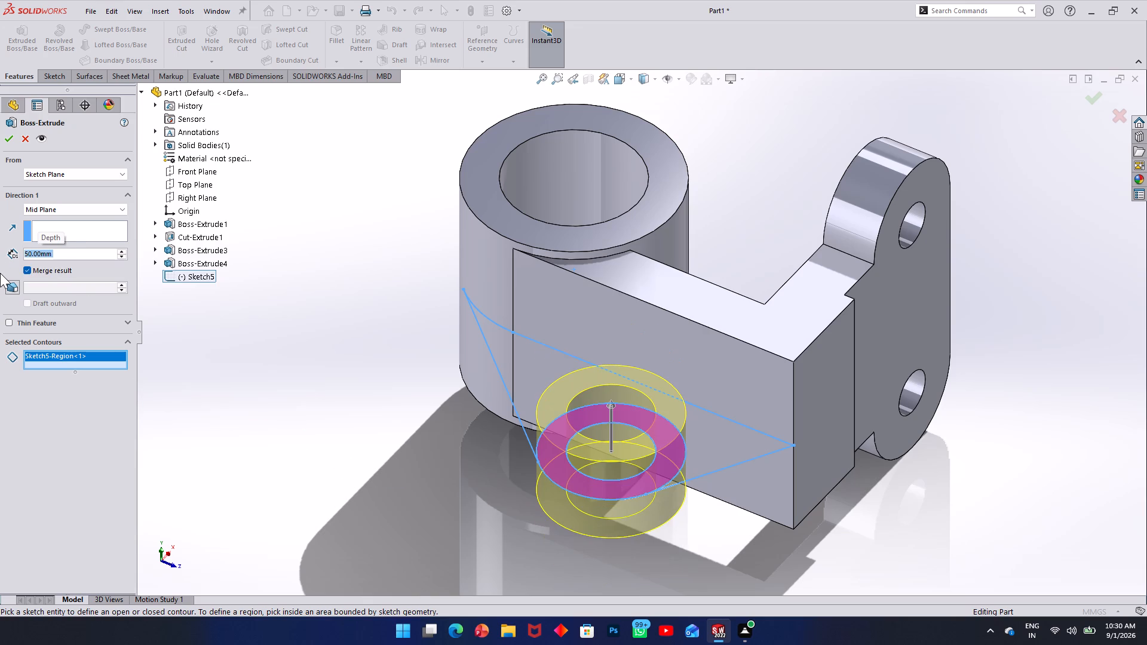
left_click(11, 144)
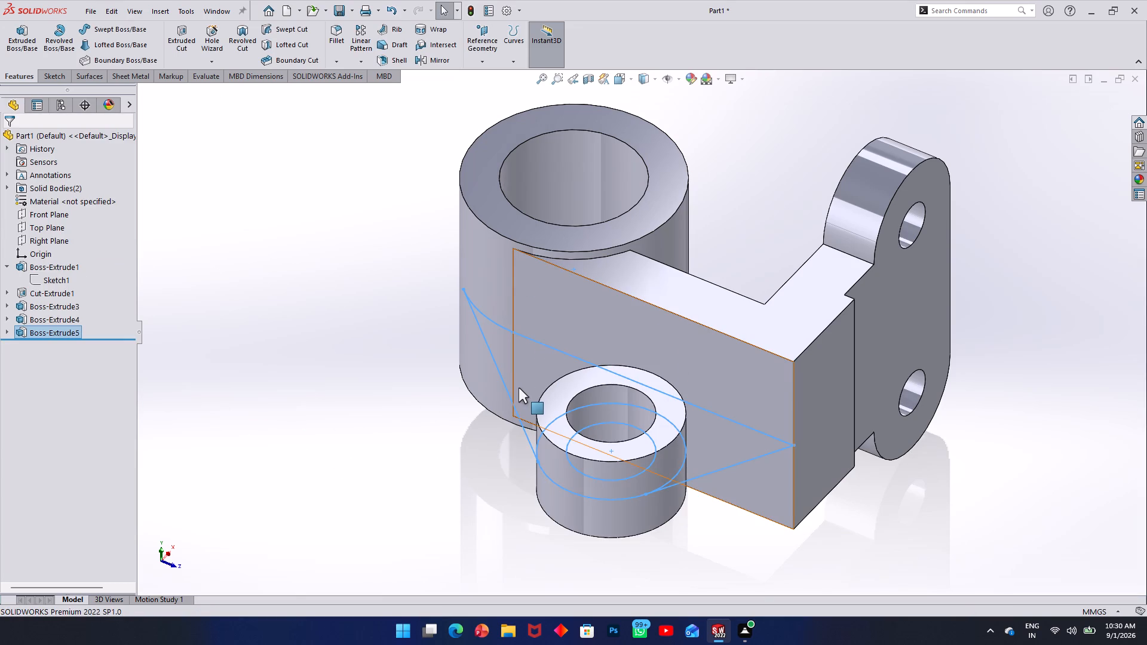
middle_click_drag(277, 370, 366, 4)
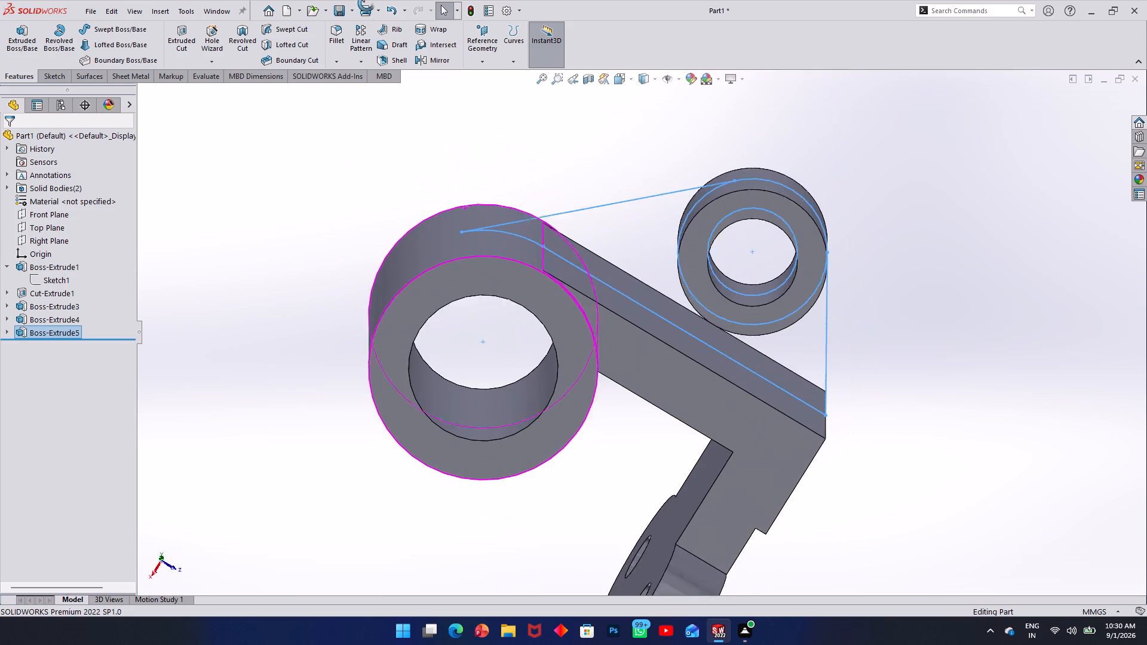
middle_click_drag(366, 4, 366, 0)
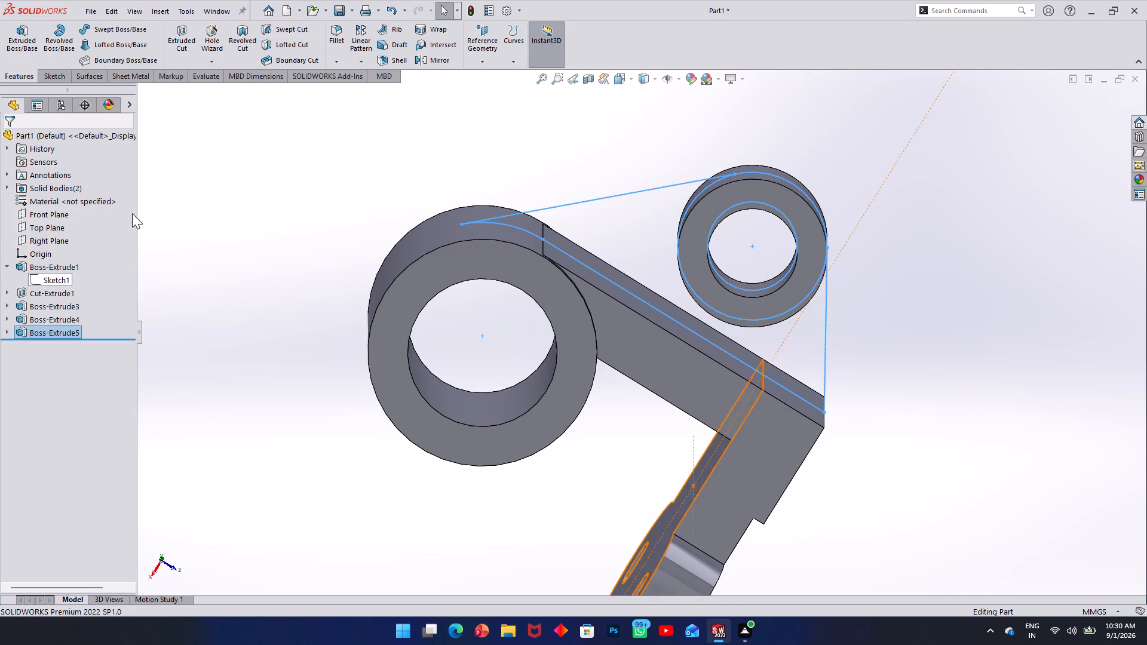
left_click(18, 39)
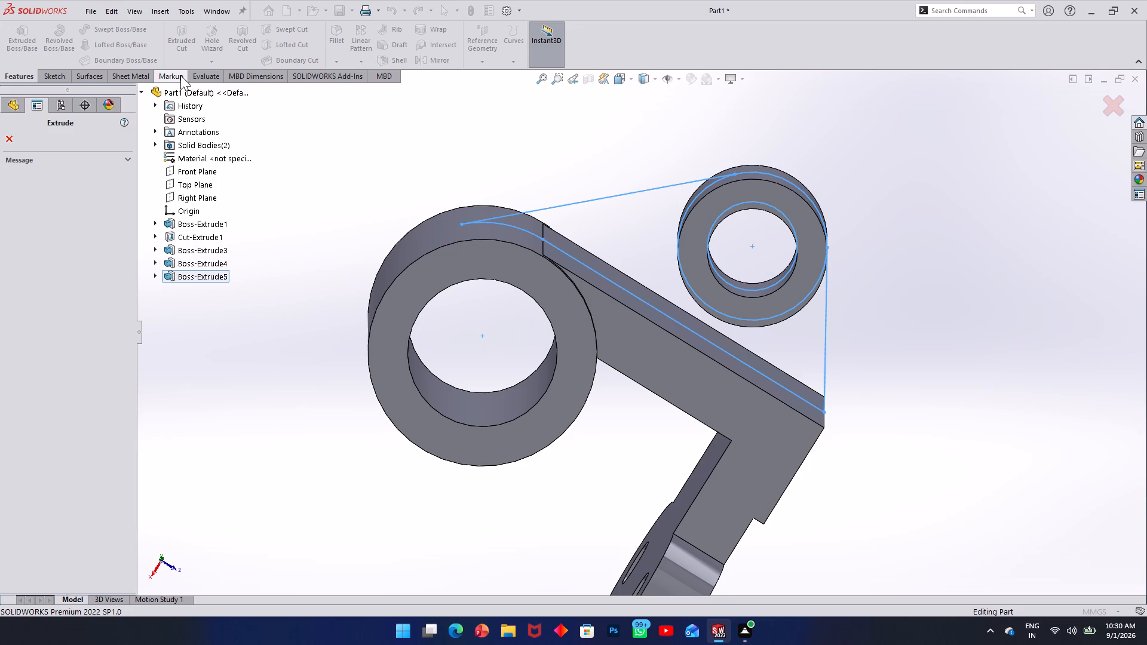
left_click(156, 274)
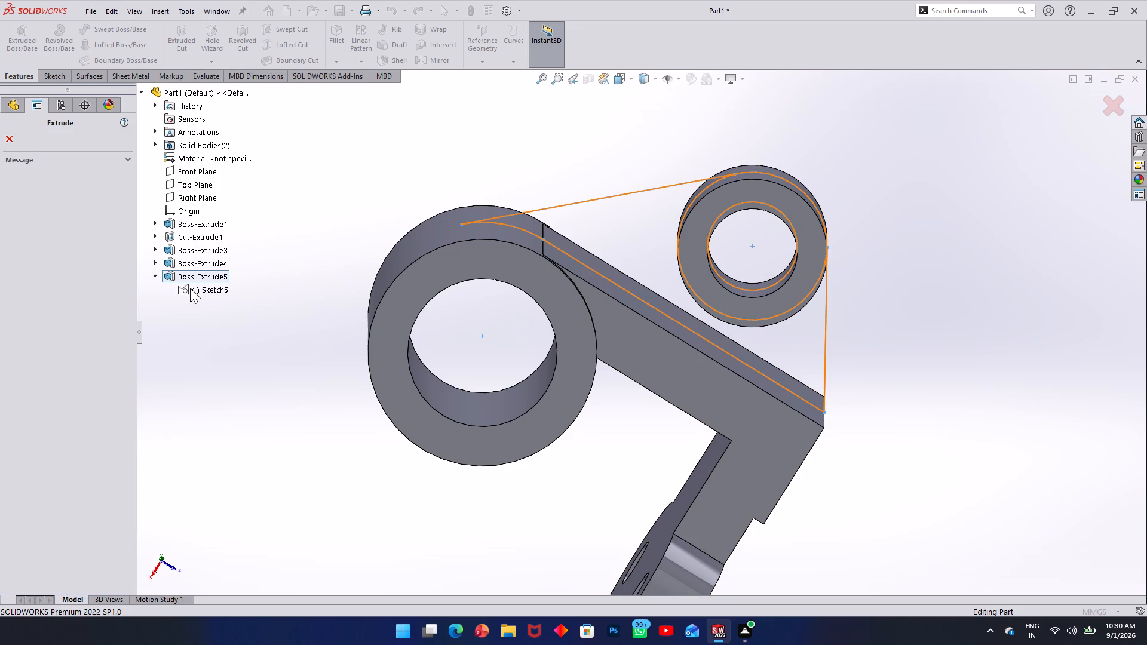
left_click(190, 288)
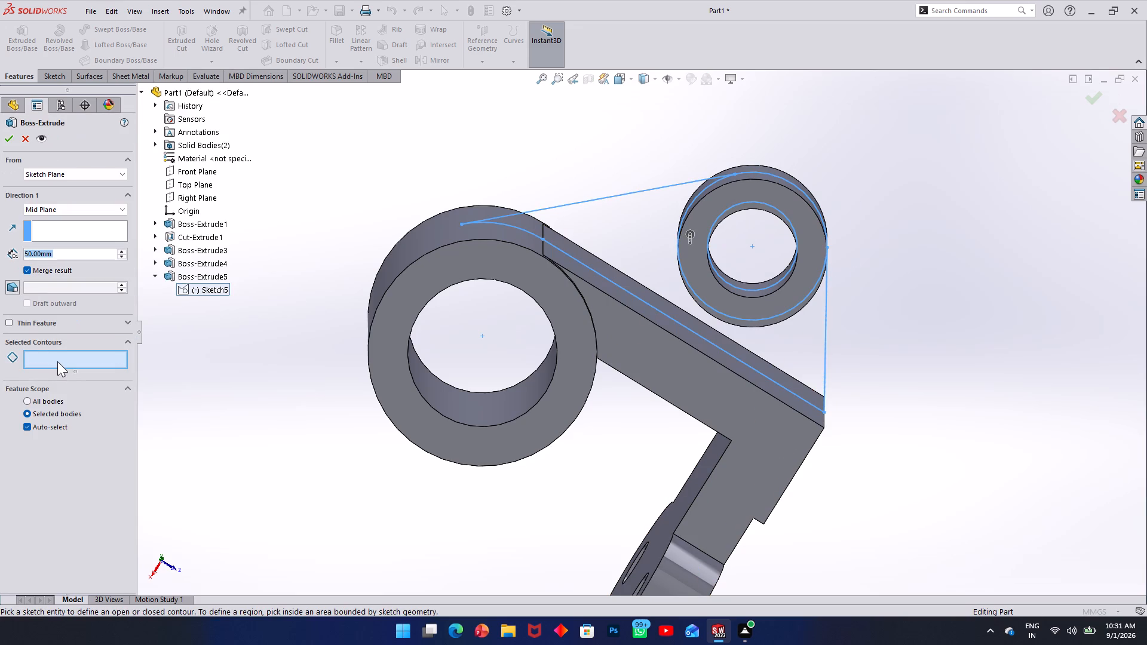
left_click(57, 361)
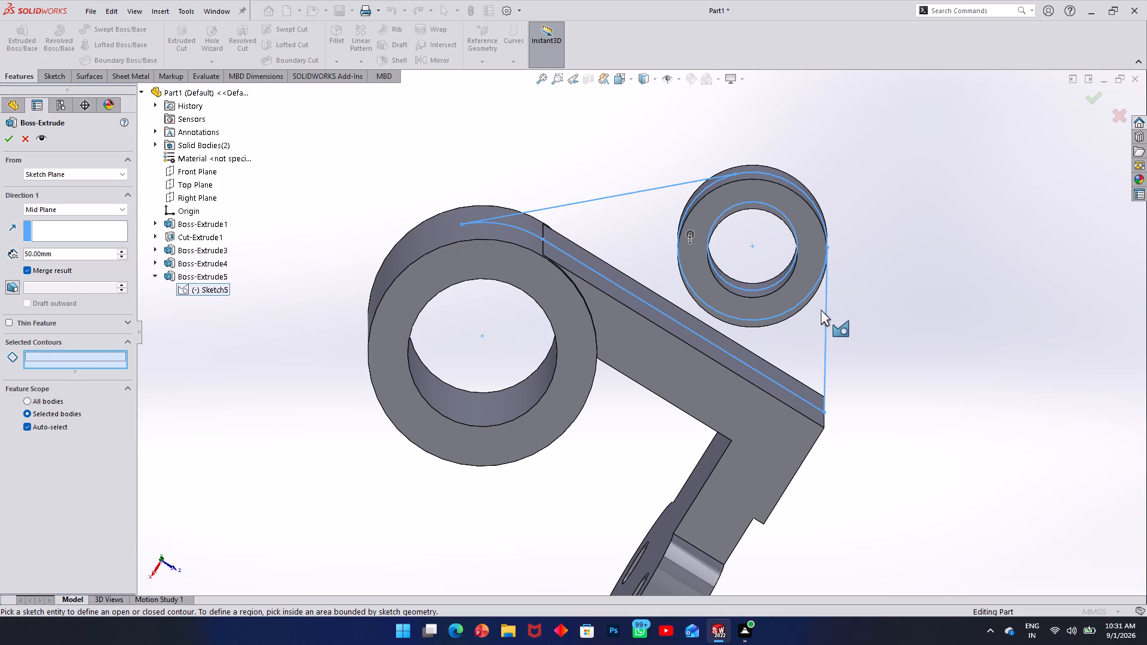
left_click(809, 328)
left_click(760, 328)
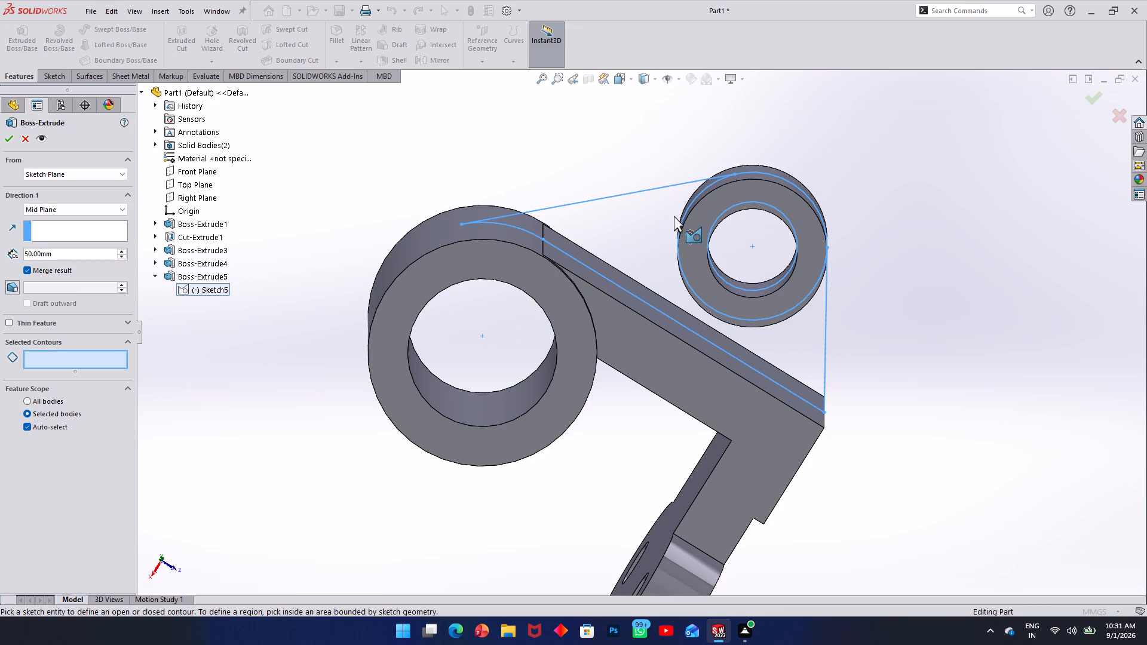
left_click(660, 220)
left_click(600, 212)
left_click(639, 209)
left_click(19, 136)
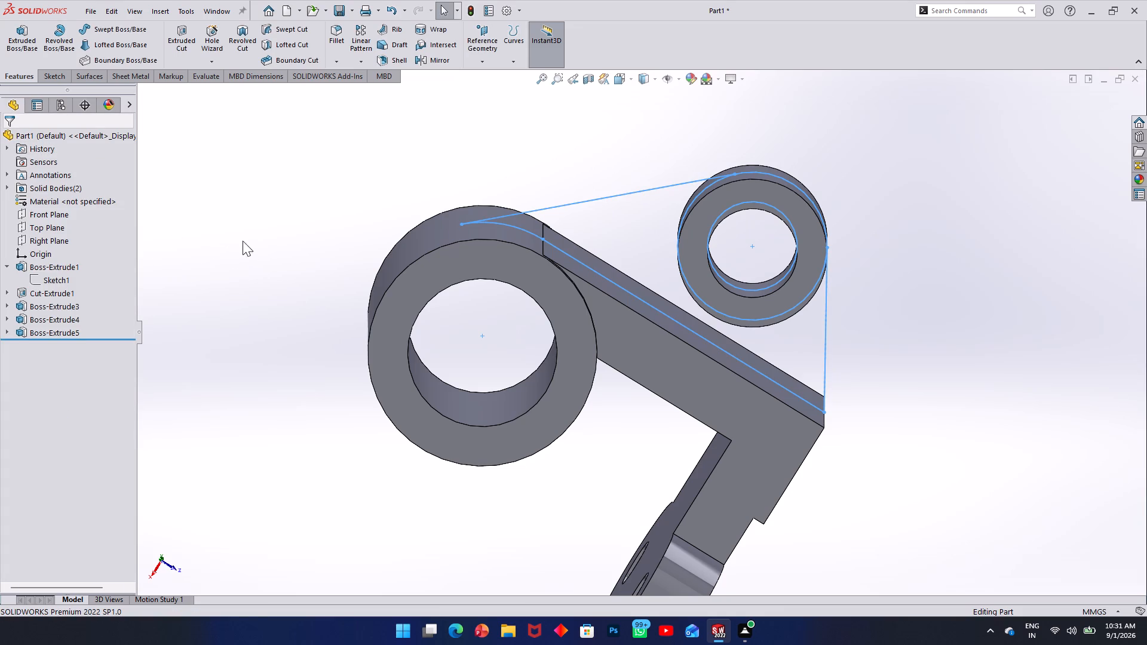
Edit the small boss's sketch and delete the upper and lower tangent lines.
middle_click_drag(601, 250, 599, 205)
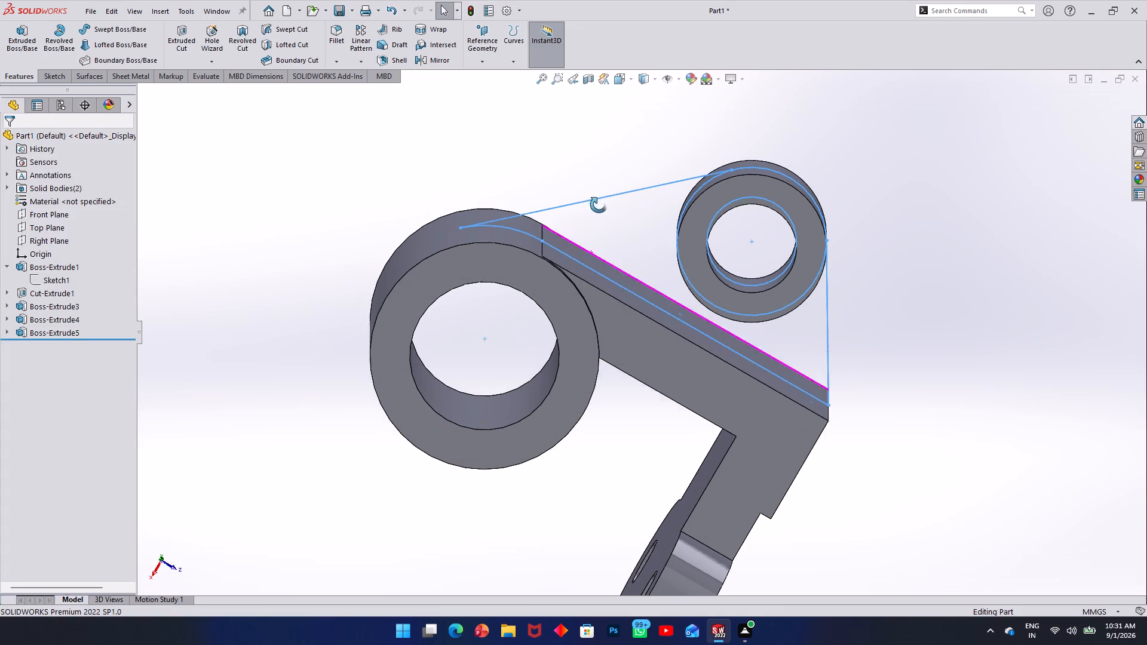
middle_click_drag(599, 205, 600, 128)
middle_click_drag(830, 198, 759, 239)
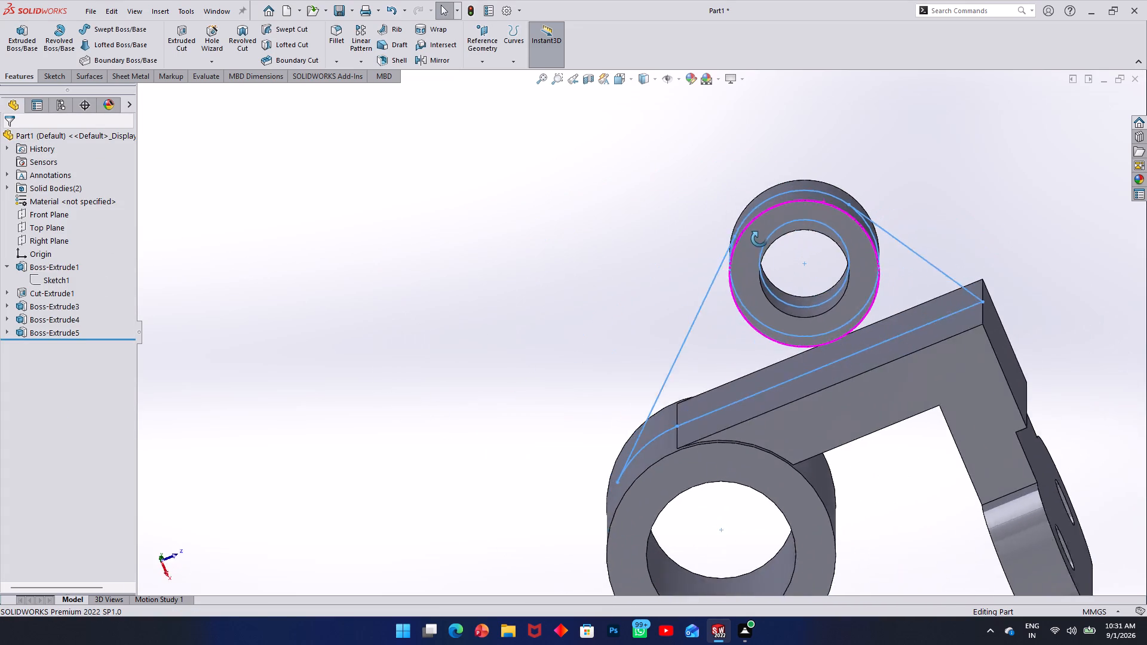
middle_click_drag(759, 239, 777, 285)
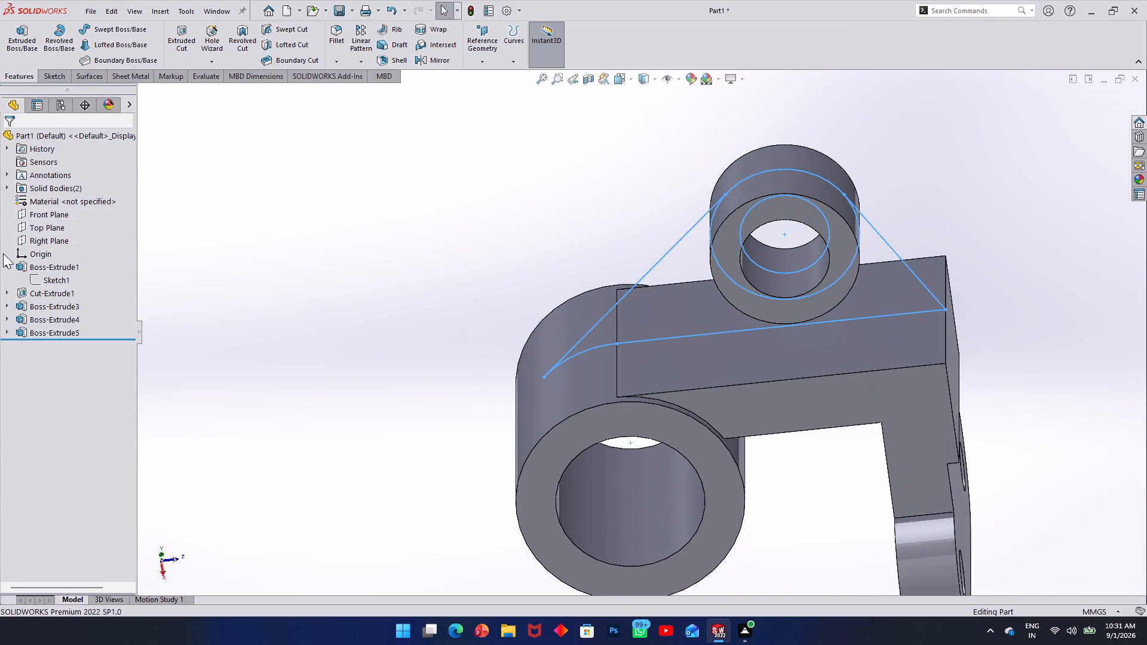
left_click(8, 334)
right_click(72, 346)
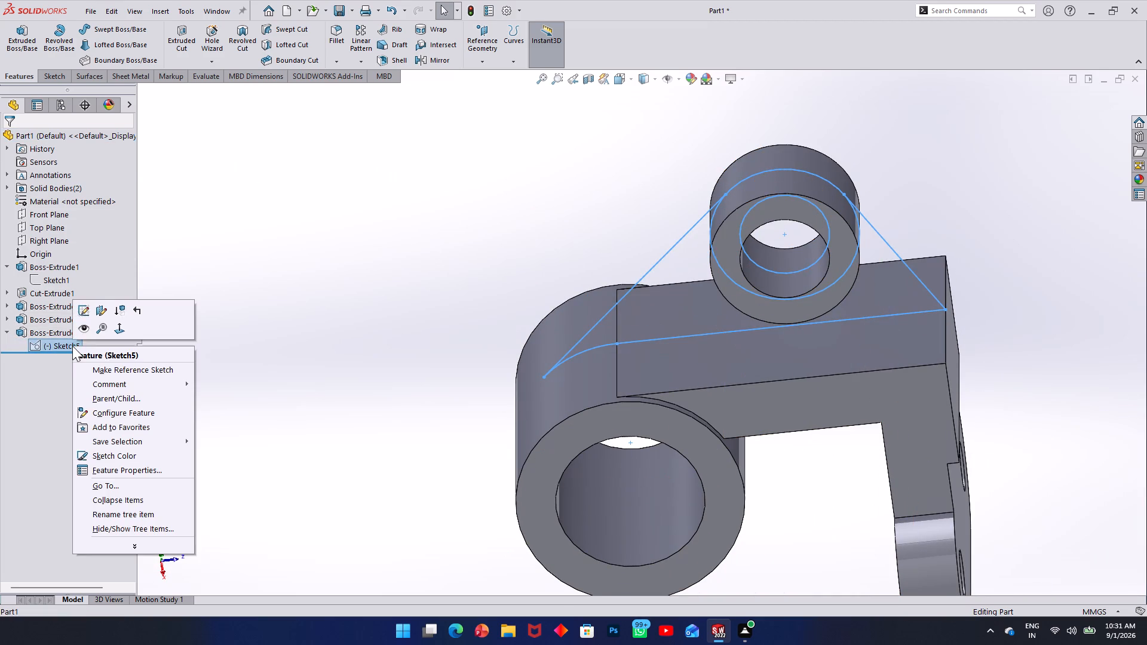
left_click(78, 314)
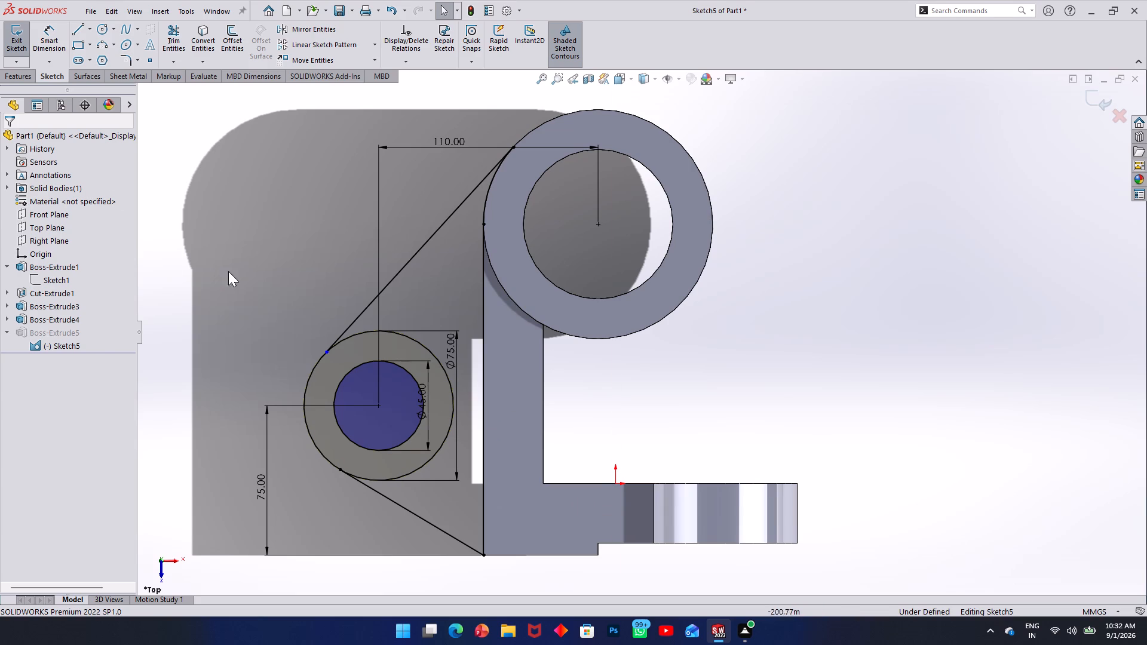
key("Escape")
left_click(407, 262)
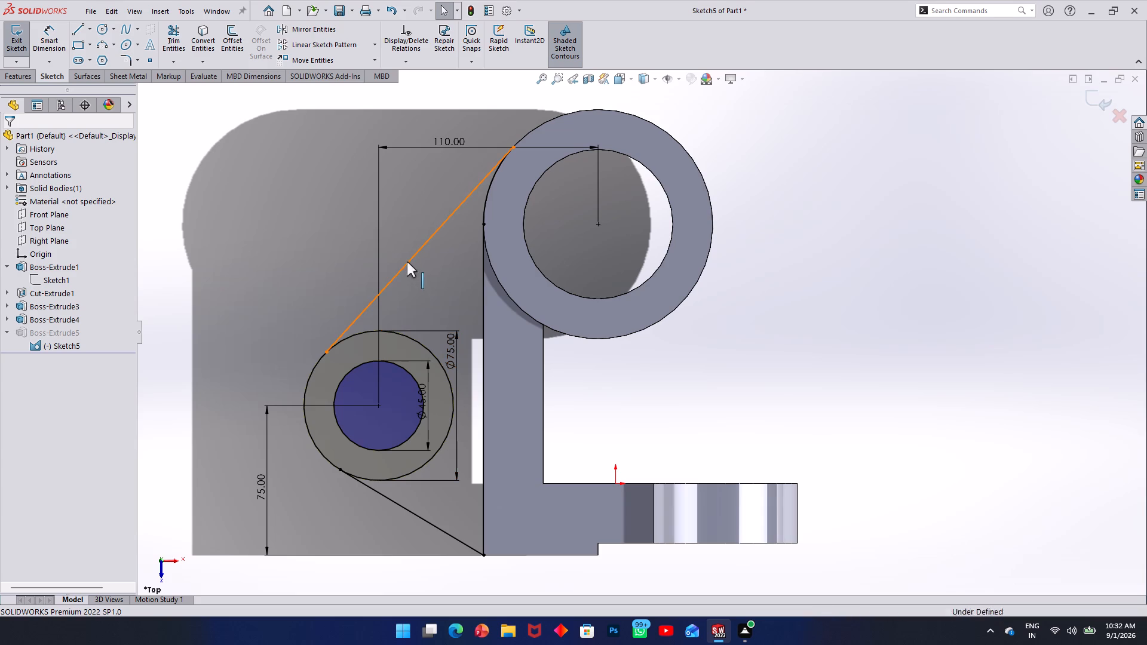
key("Delete")
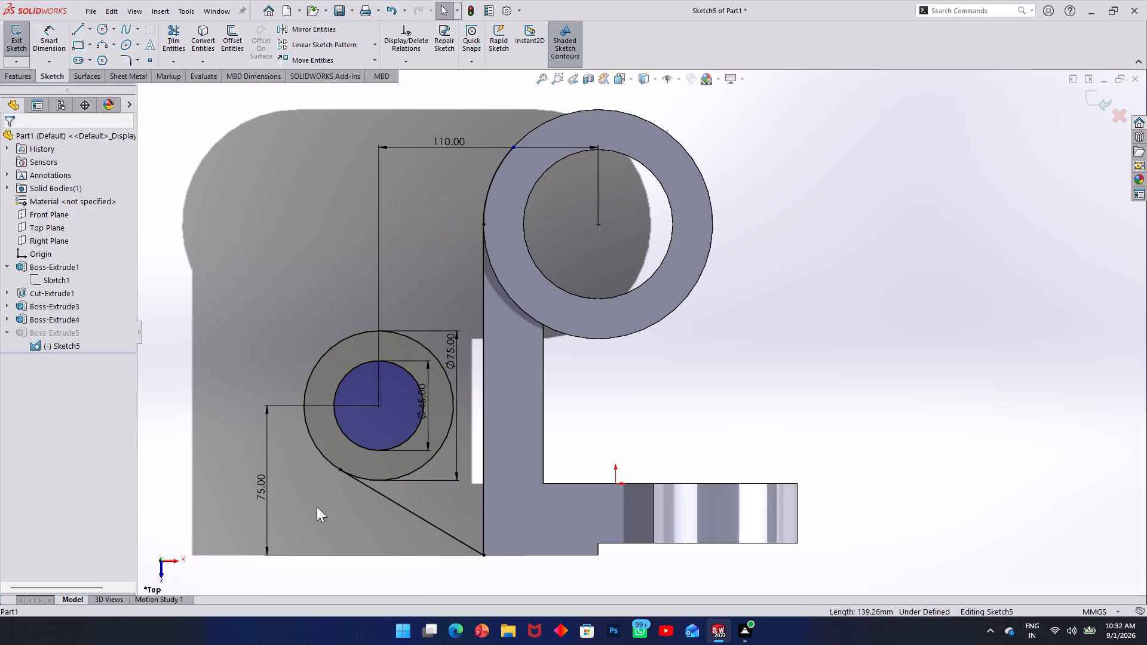
left_click(397, 500)
key("Delete")
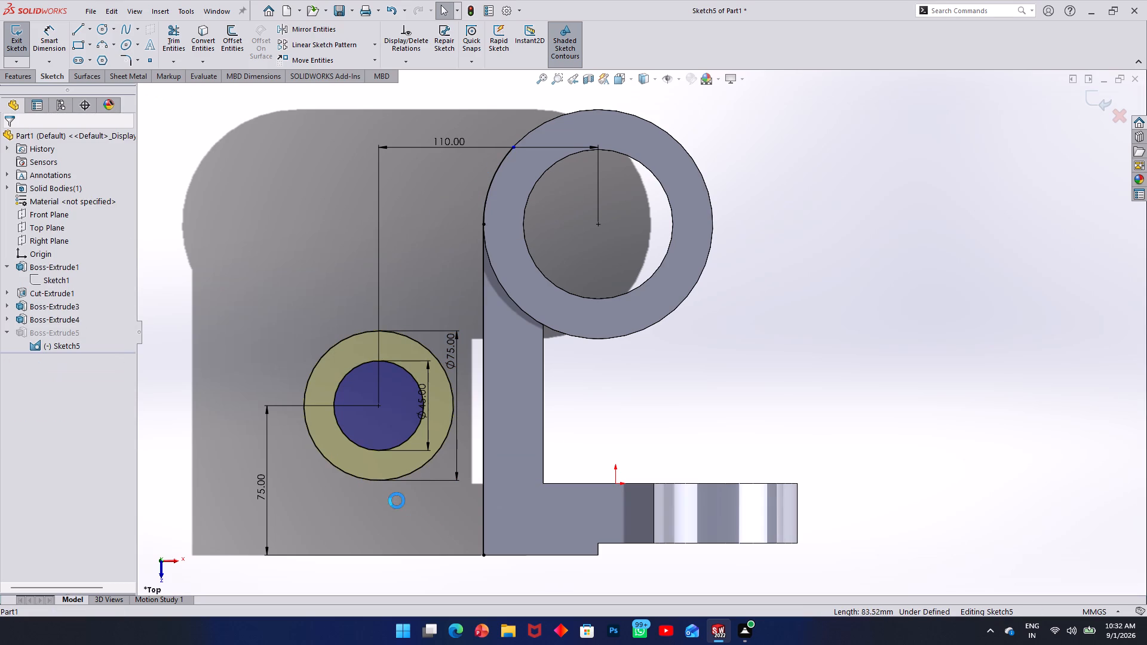
Delete the converted arm edge line and the short cylinder arc from the boss sketch, and exit the sketch.
left_click(484, 507)
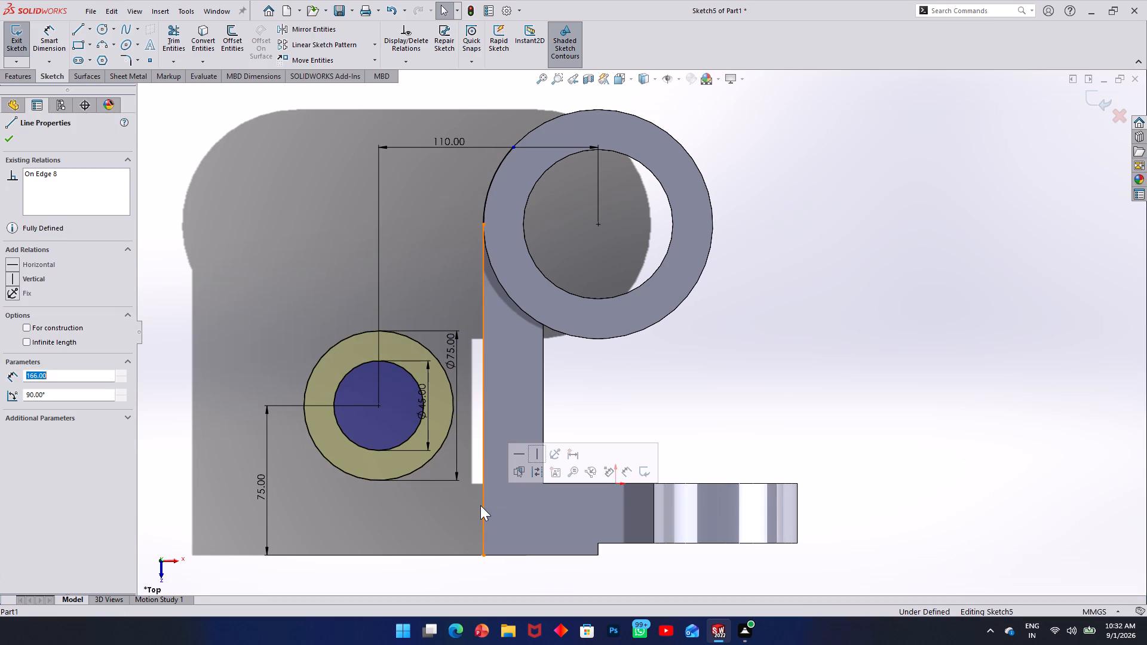
key("Delete")
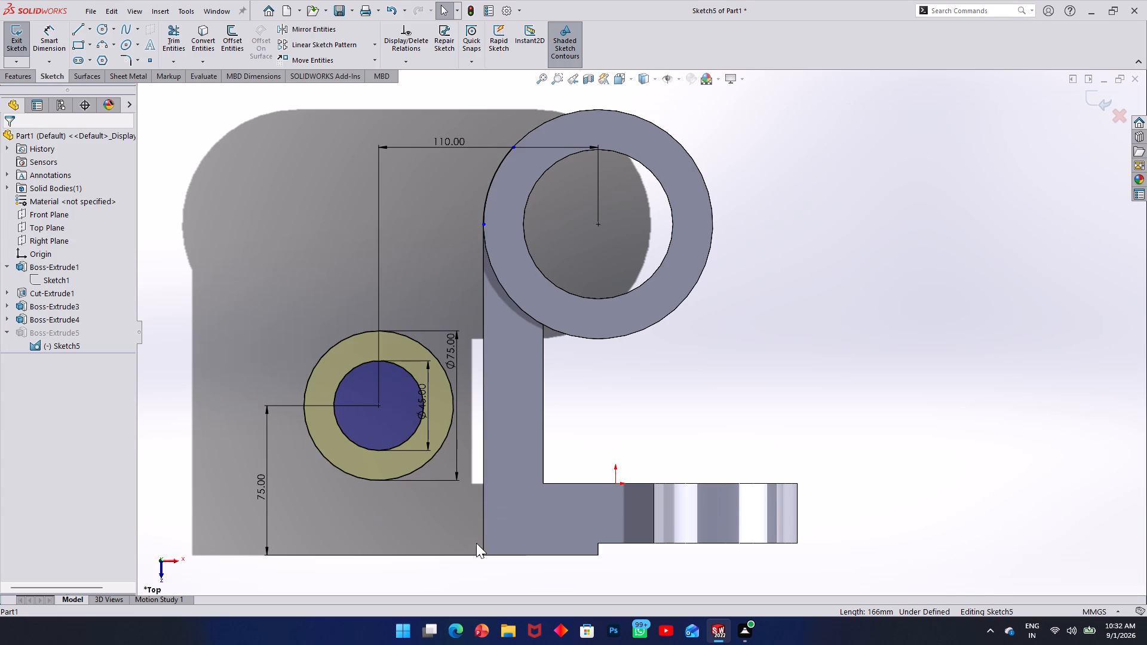
left_click(490, 186)
key("Delete")
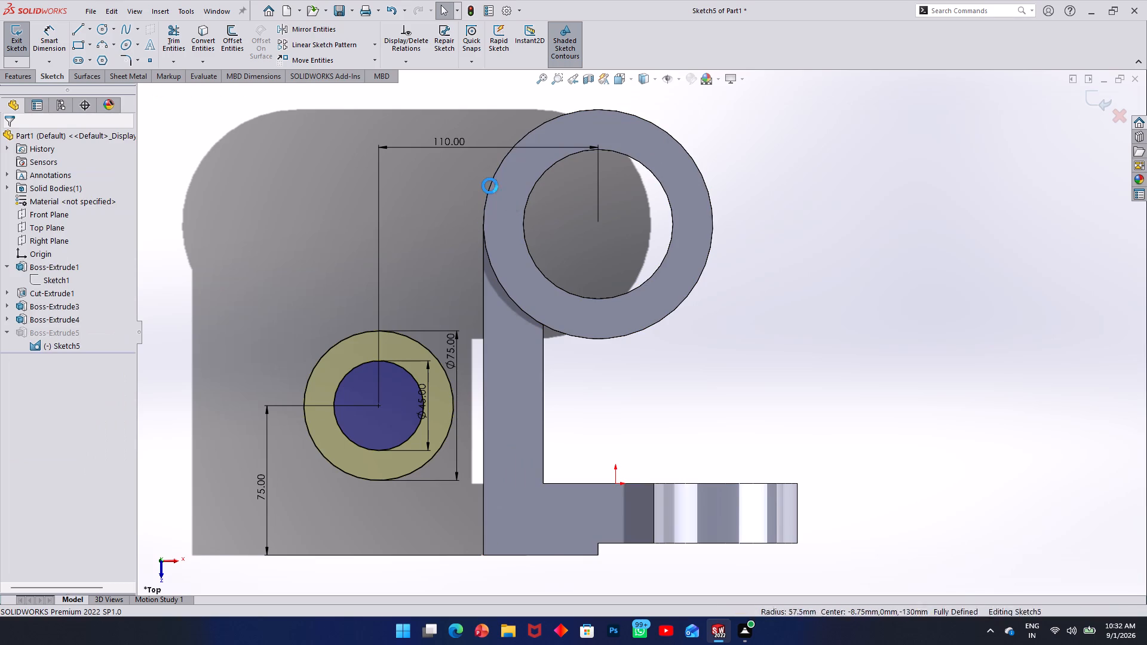
left_click(22, 41)
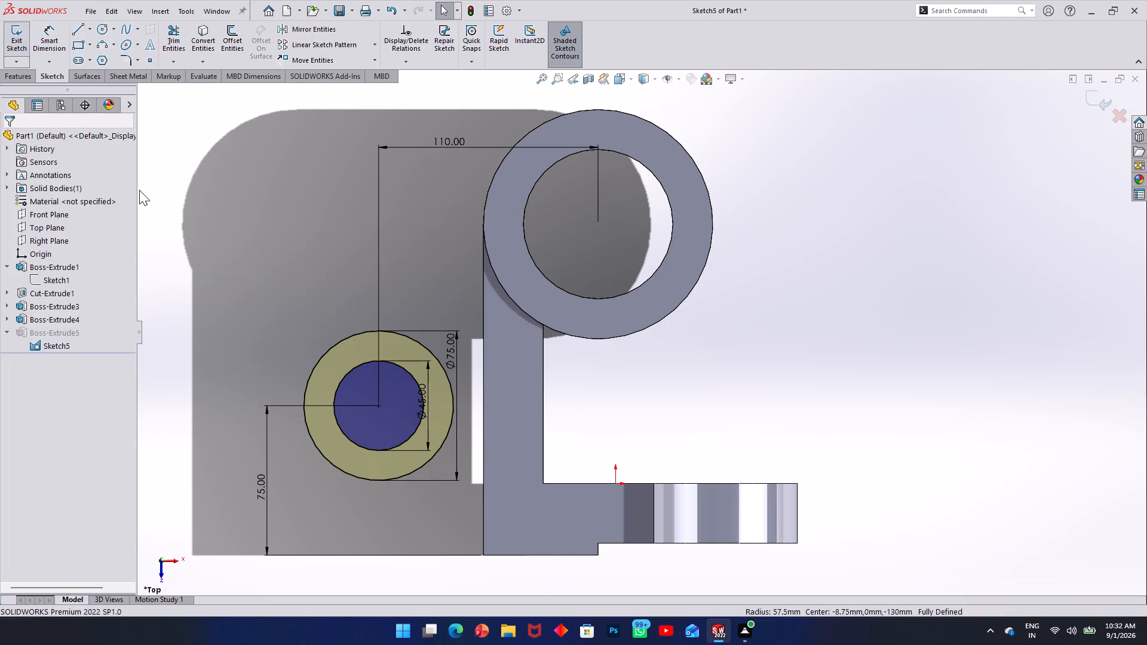
left_click(213, 213)
Start a sketch on the Top Plane and convert the outer circular edges of the small boss and the large cylinder.
middle_click_drag(241, 217, 311, 175)
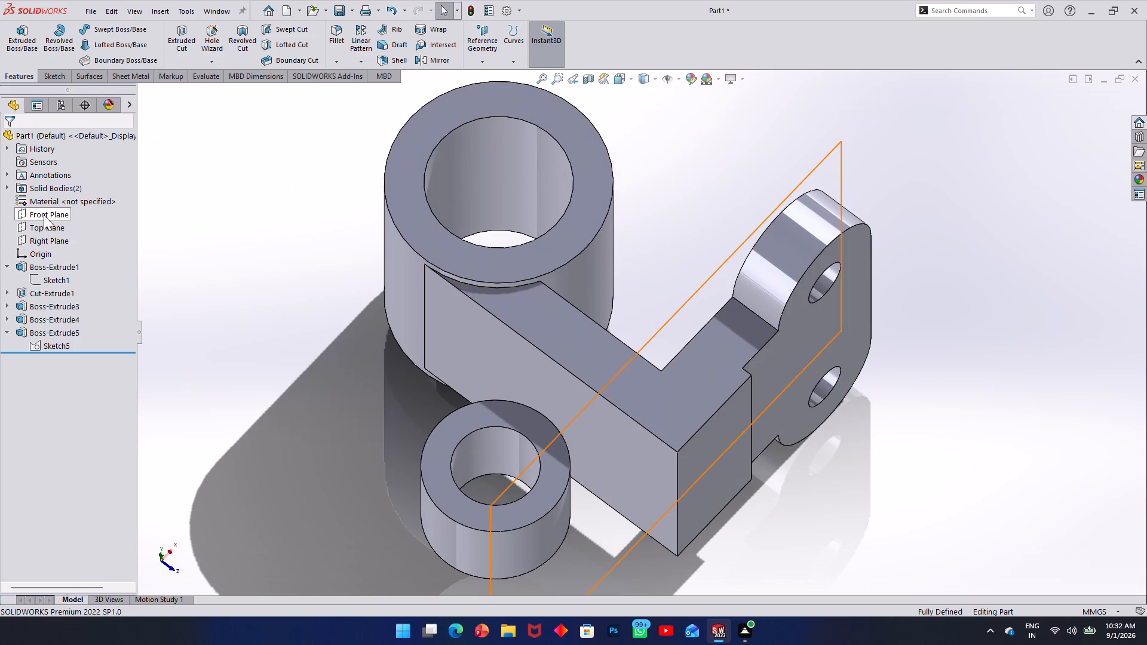
left_click(52, 233)
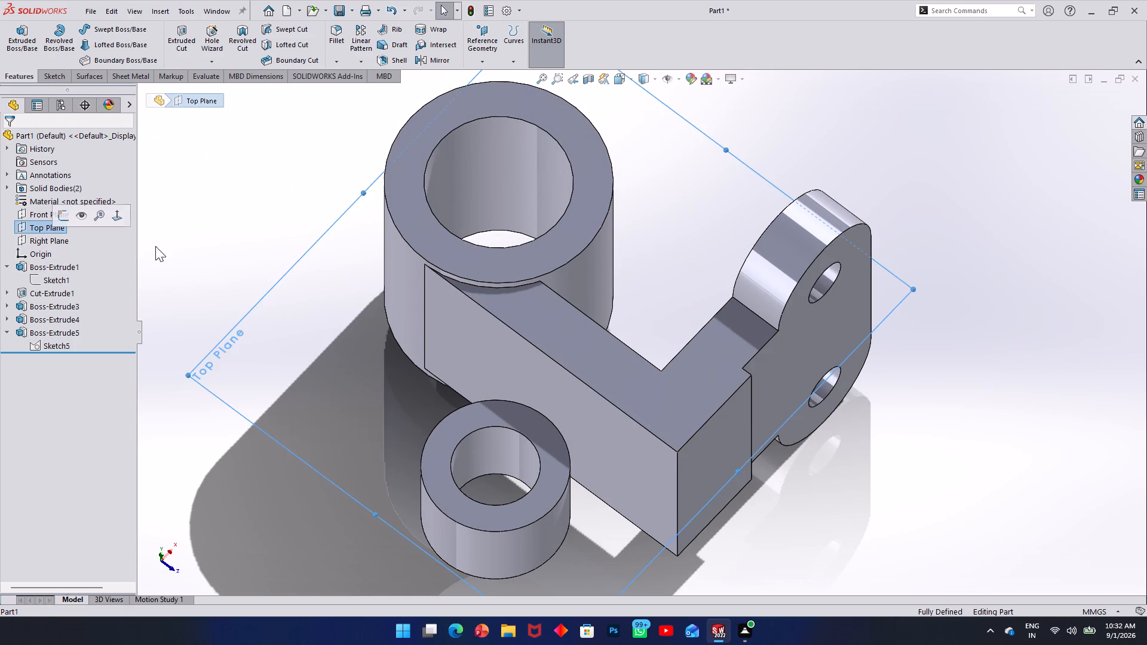
middle_click_drag(234, 268, 295, 162)
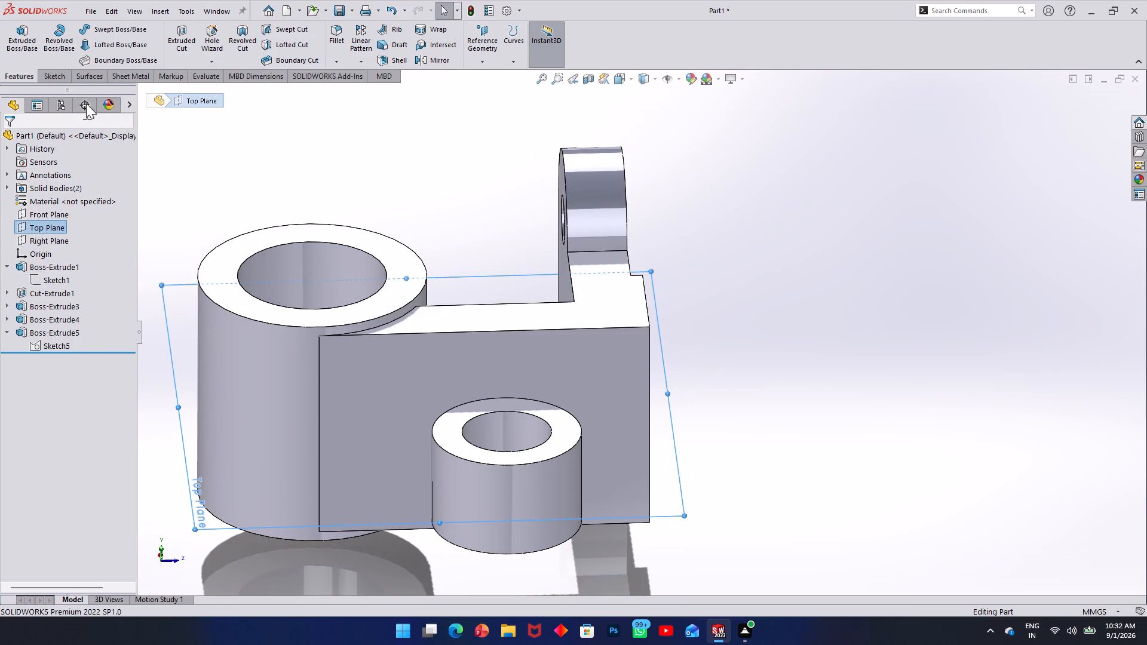
left_click(50, 76)
left_click(14, 24)
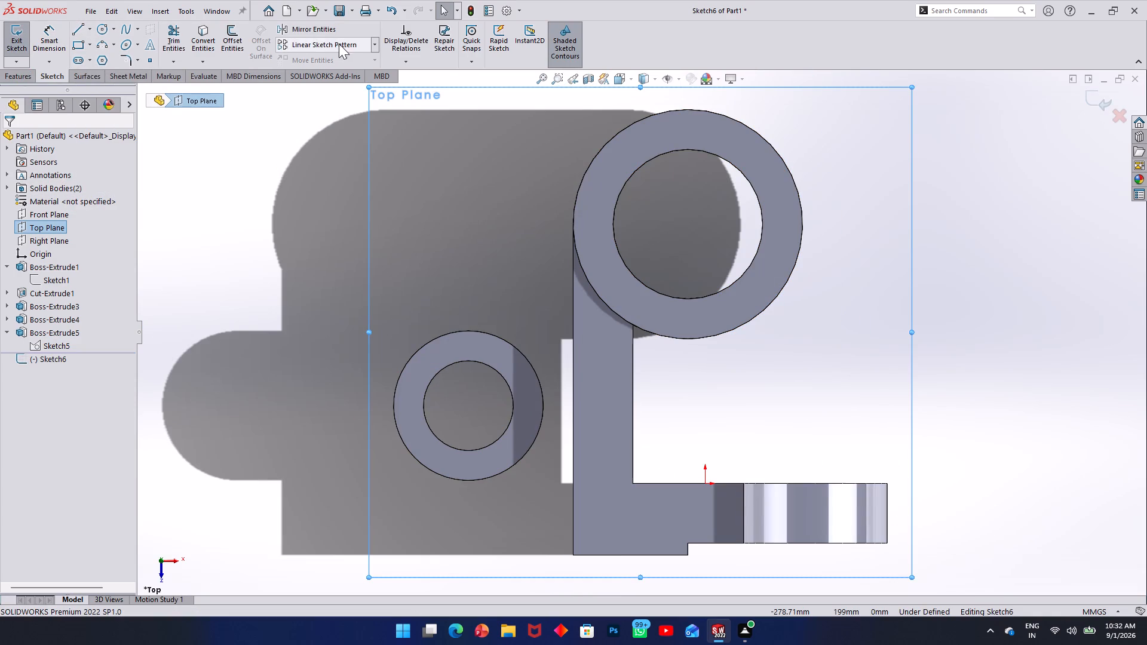
left_click(201, 37)
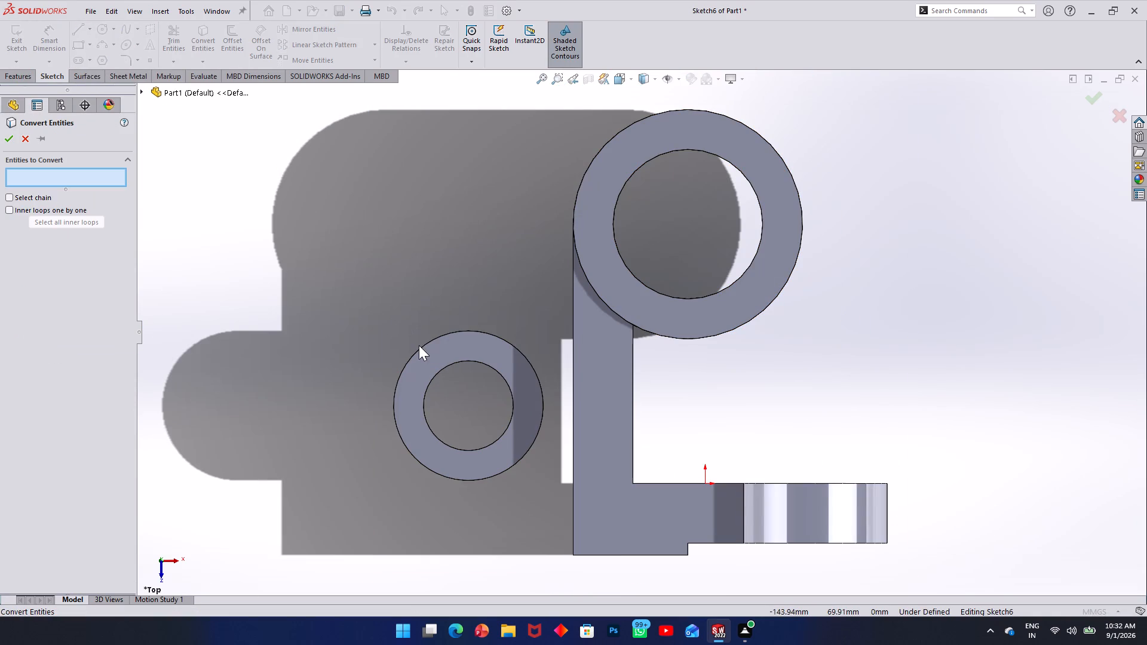
left_click(419, 349)
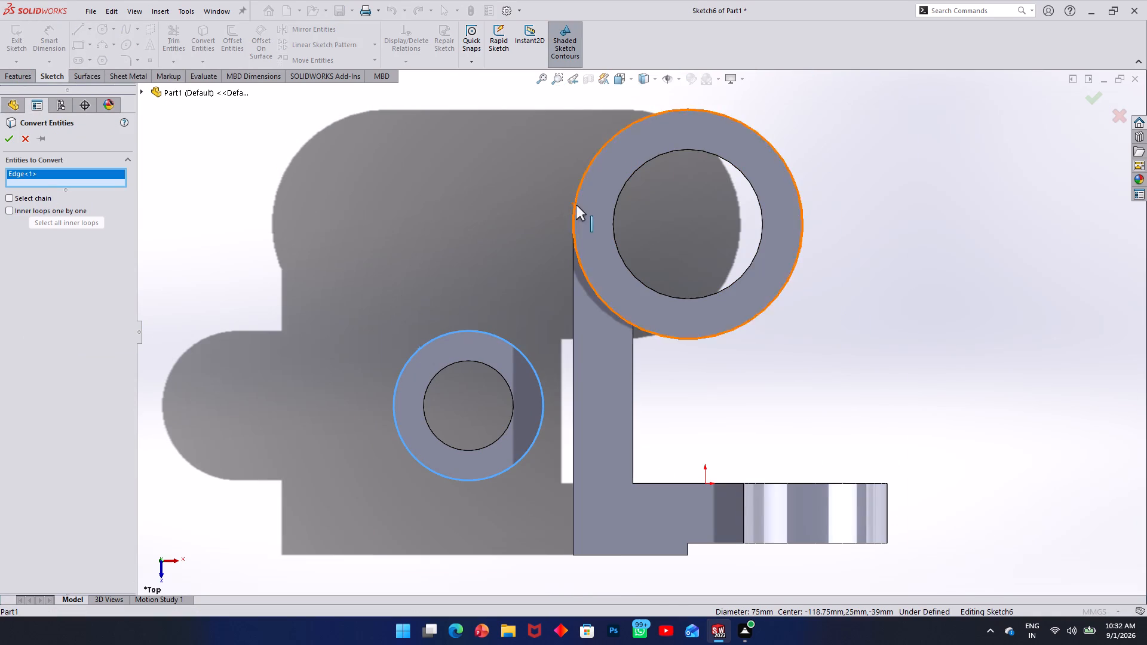
left_click(576, 205)
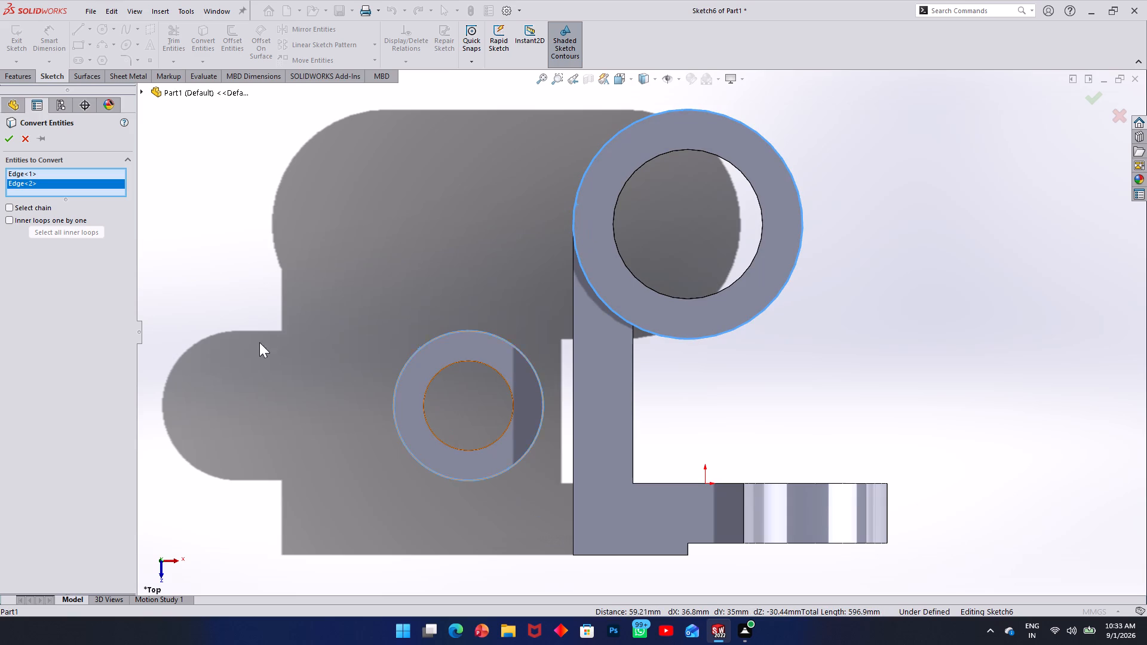
left_click(7, 138)
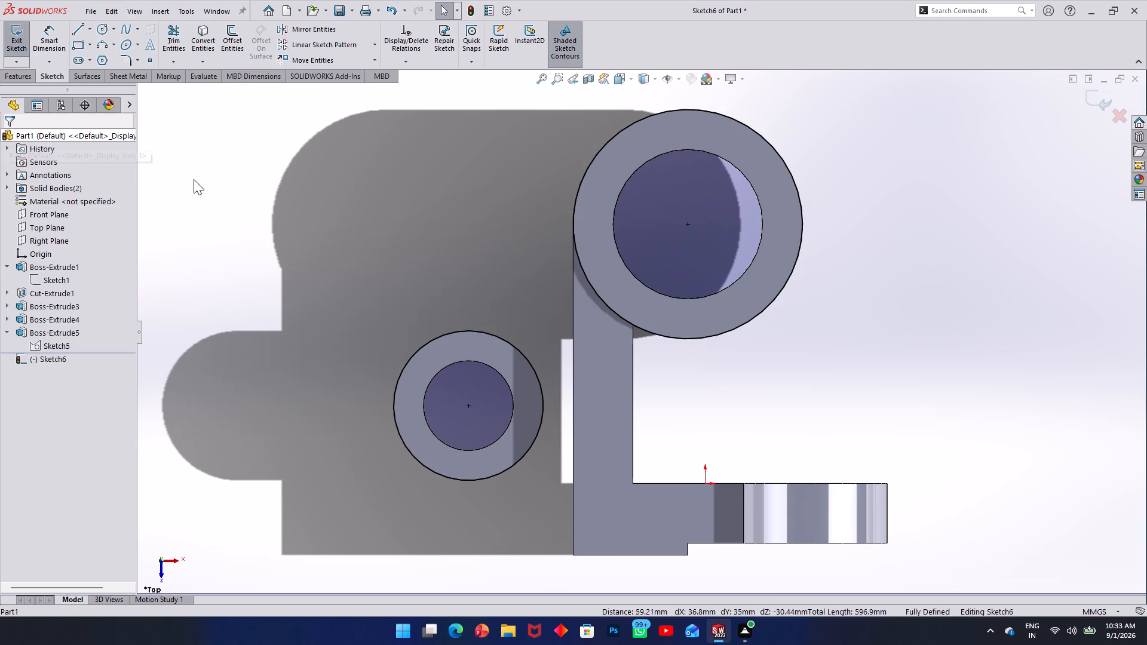
left_click(194, 179)
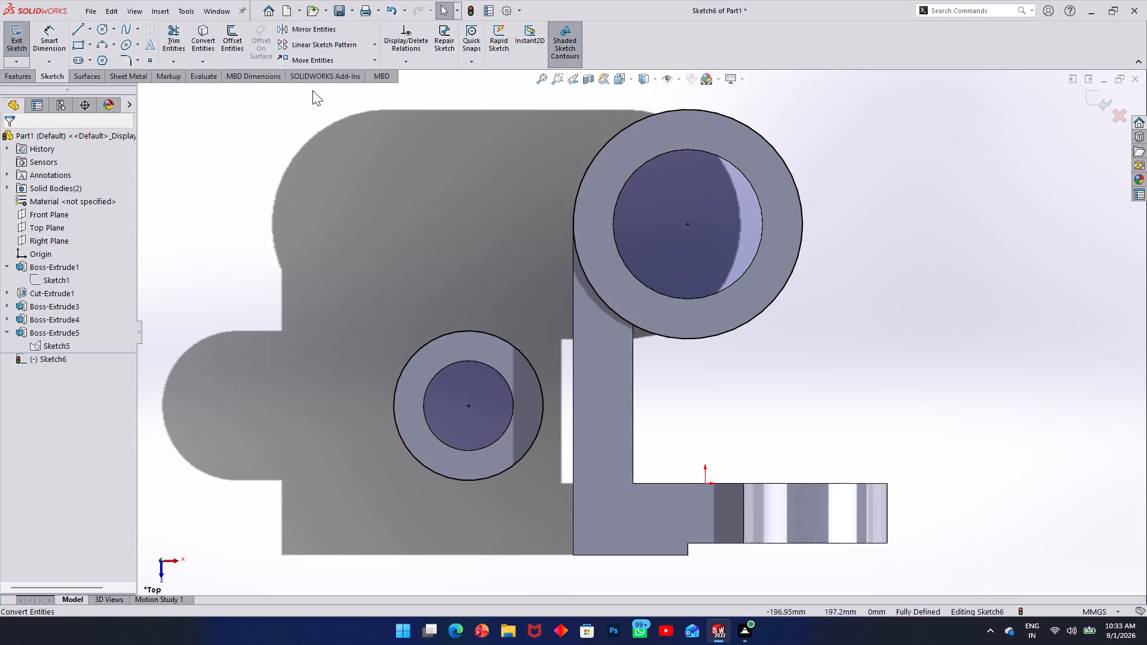
Sketch an upper line about 165 mm long beside both circles and a lower line about 99 mm long from below the small boss to the arm's corner.
left_click(74, 30)
left_click(388, 358)
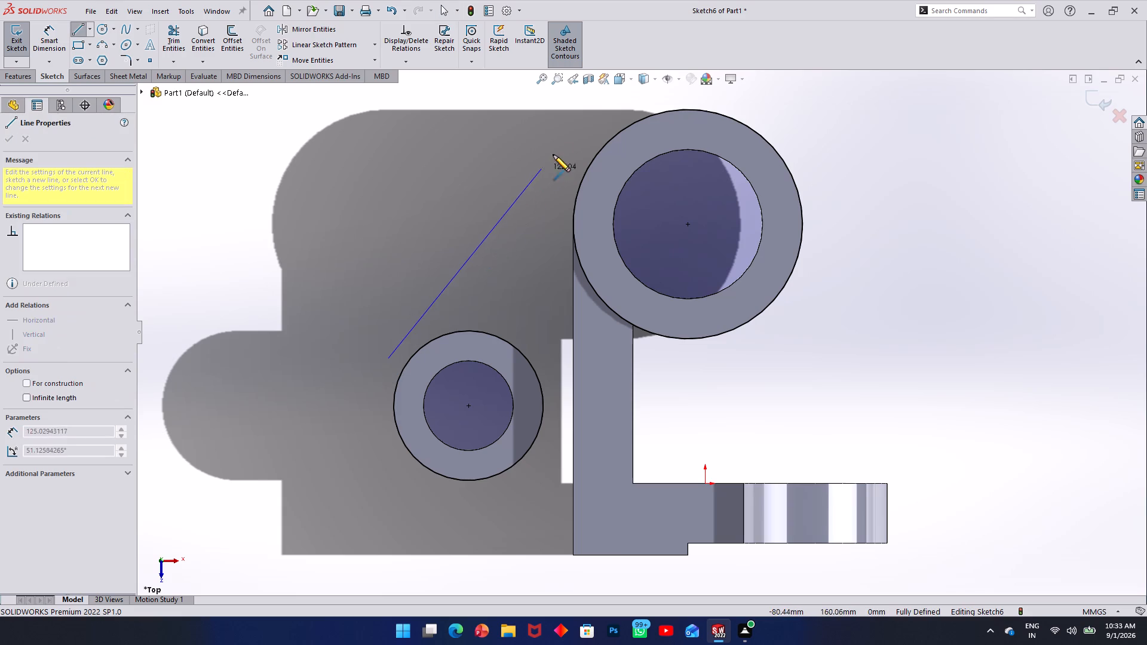
left_click(609, 116)
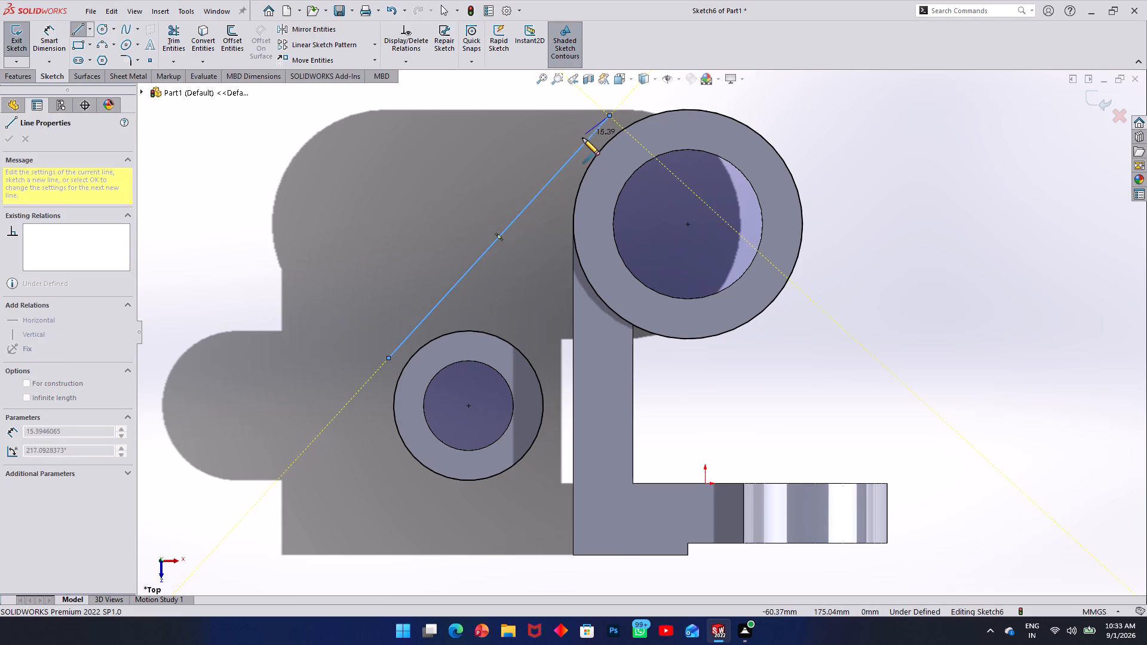
key("Escape")
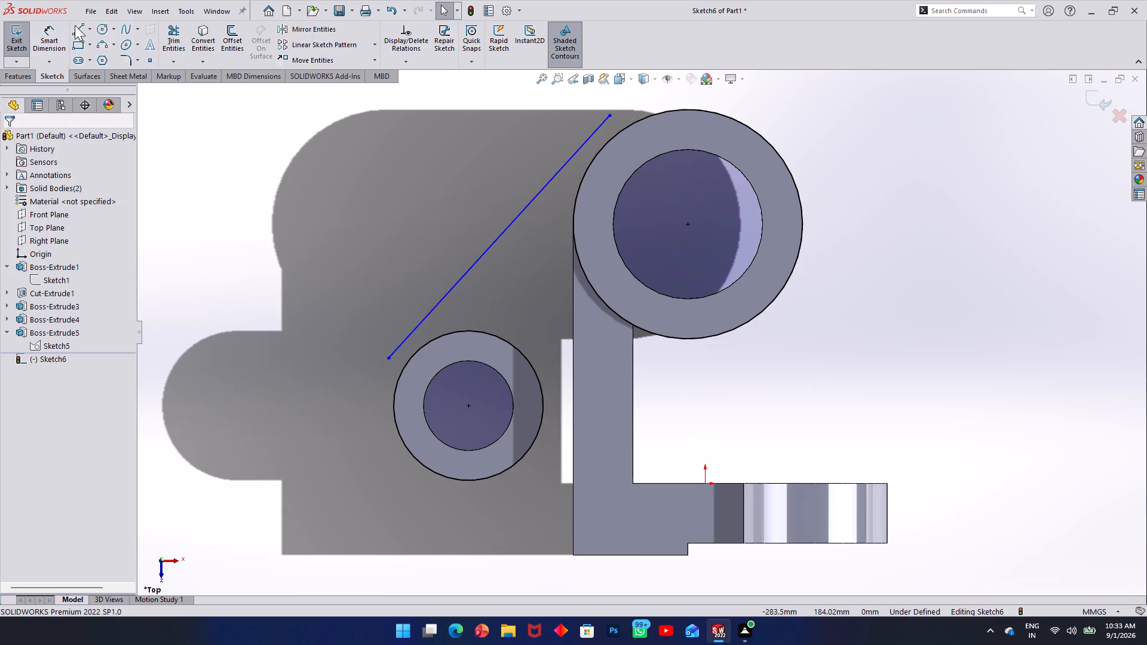
left_click(77, 25)
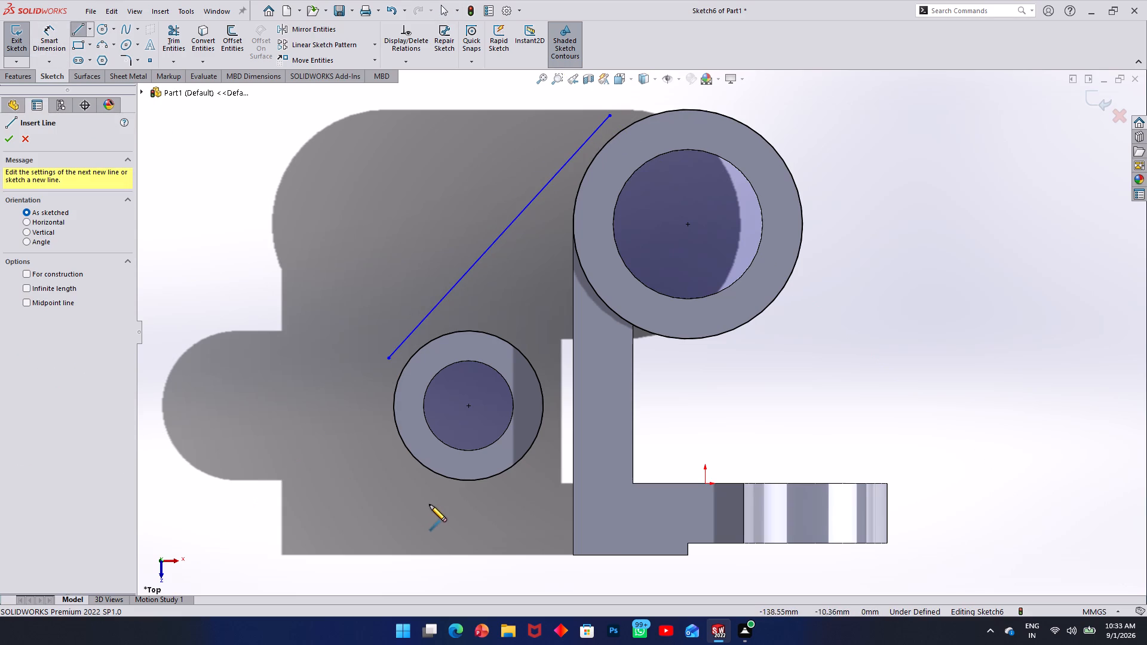
left_click(398, 463)
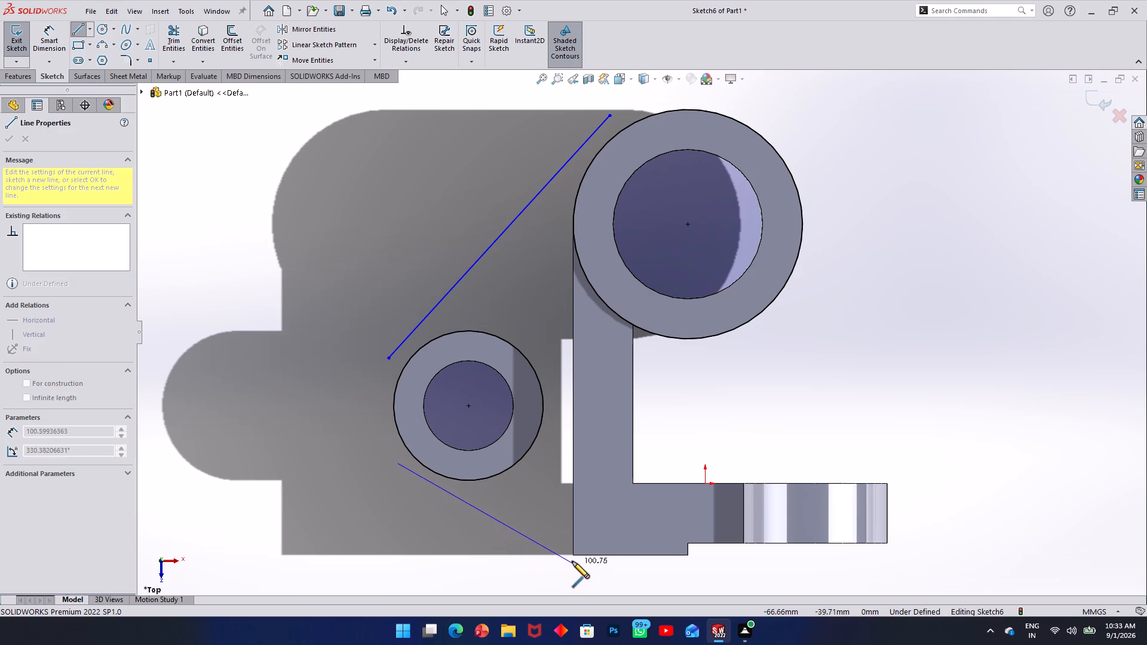
left_click(573, 555)
key("Escape")
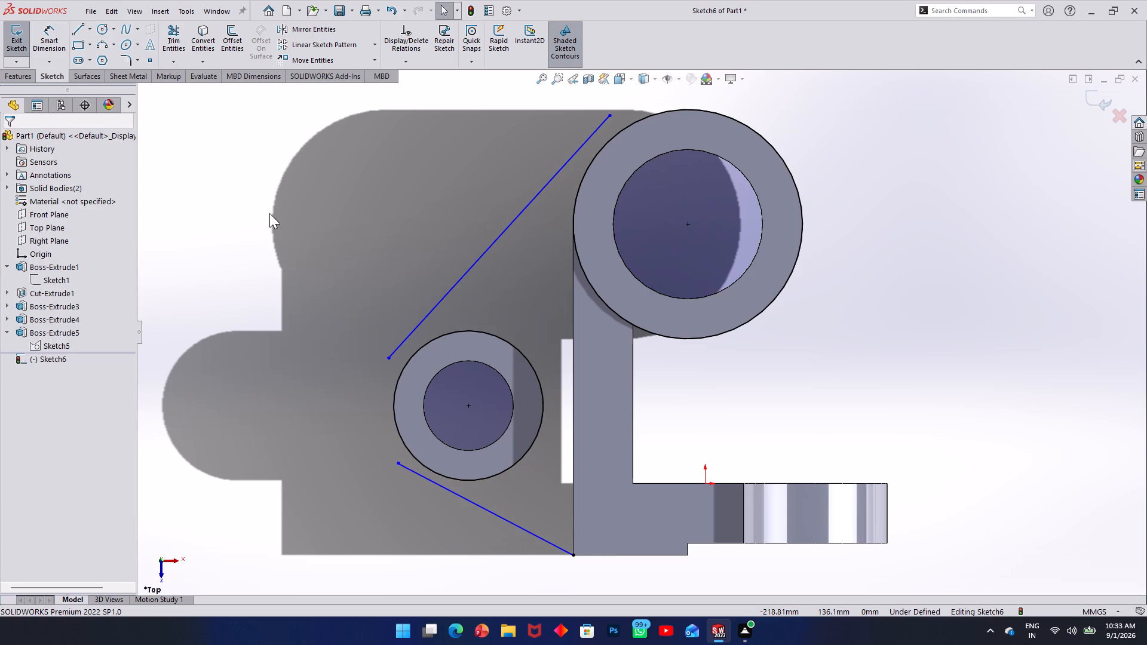
key("Escape")
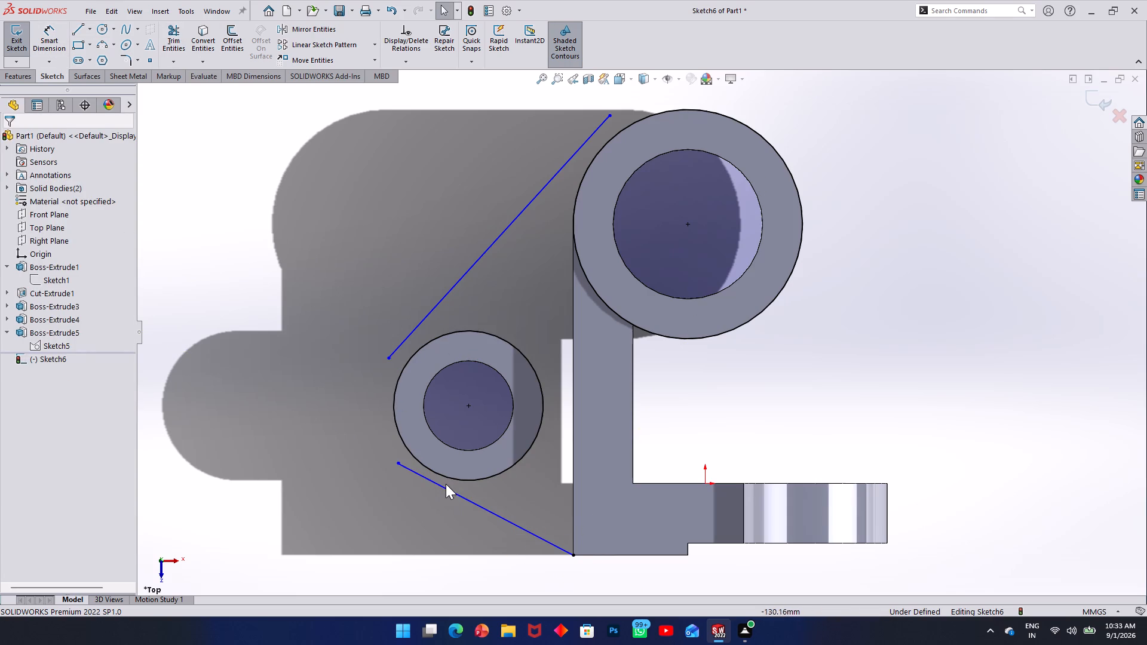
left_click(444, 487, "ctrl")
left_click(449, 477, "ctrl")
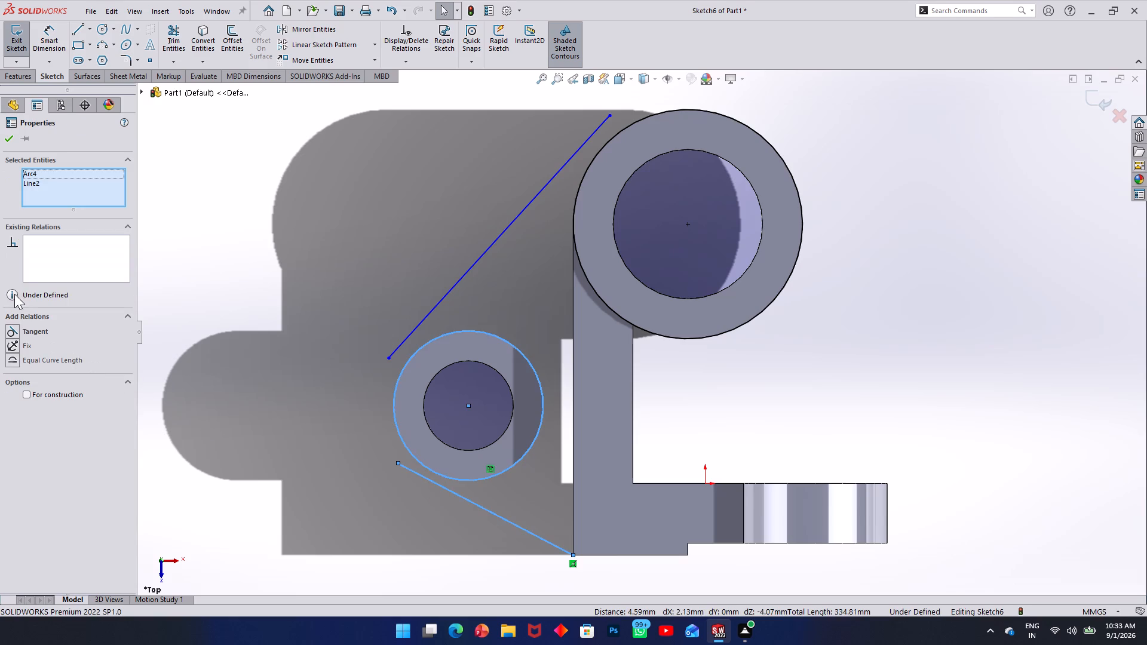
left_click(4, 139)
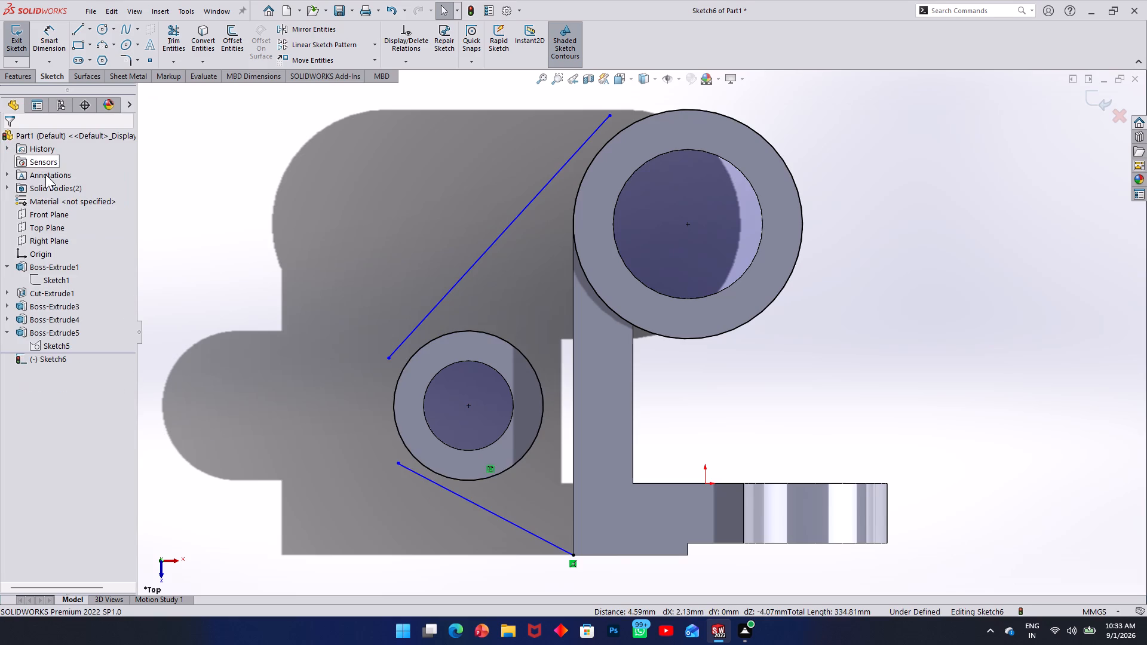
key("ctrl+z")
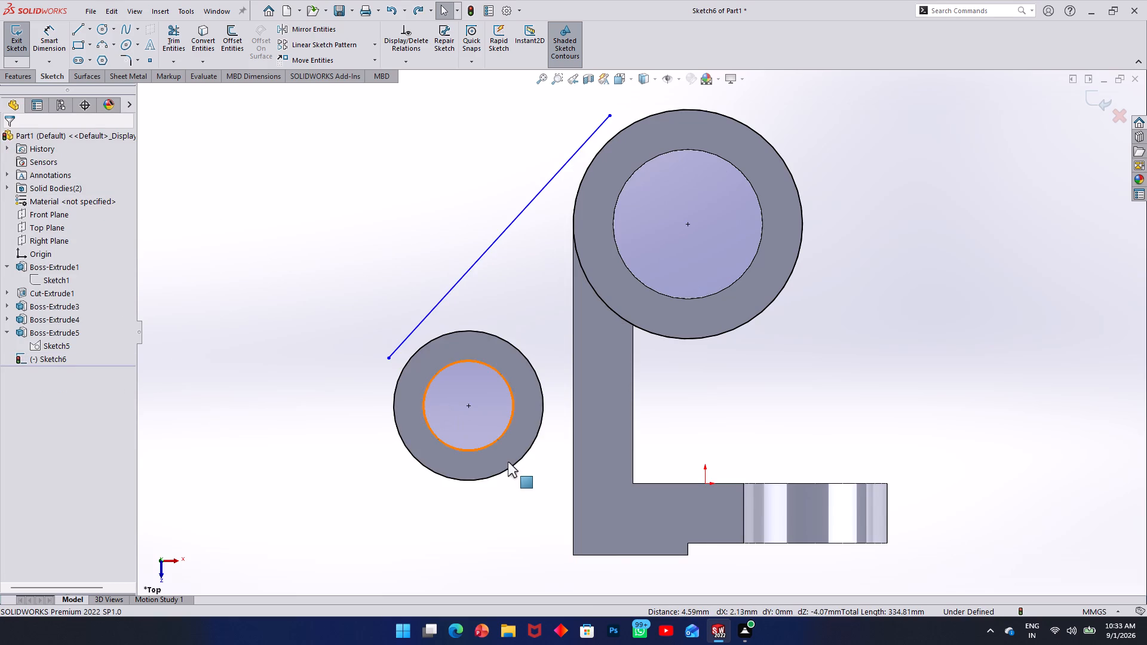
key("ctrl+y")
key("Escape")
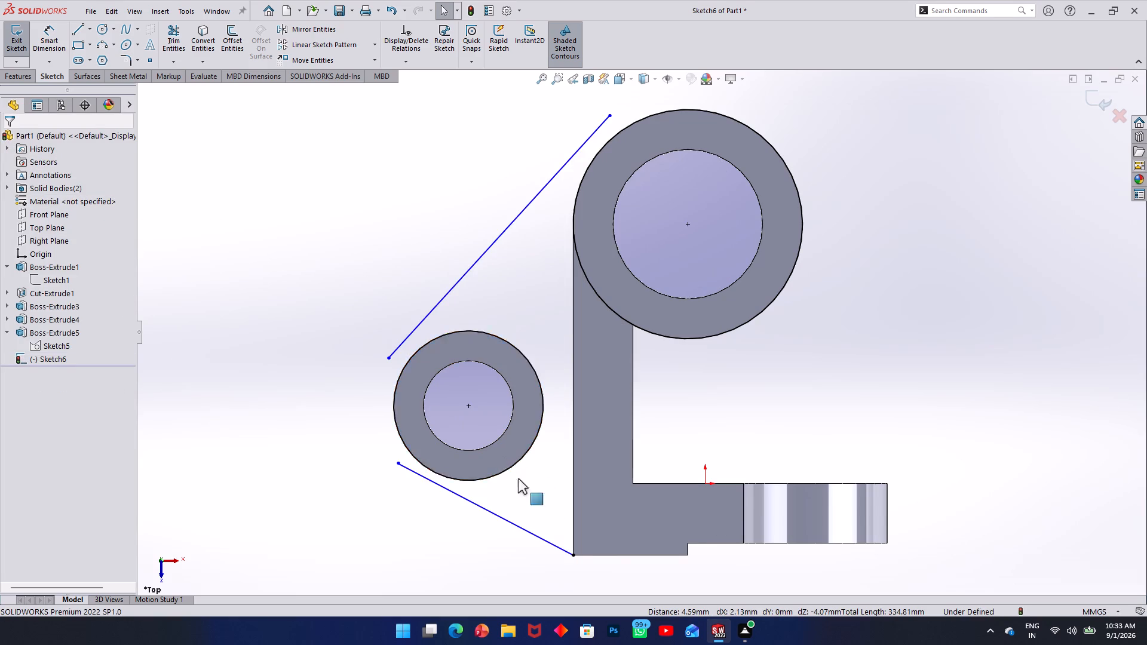
Make the lower line tangent to the converted outer circle of the small boss.
left_click(523, 530, "ctrl")
left_click(487, 475, "ctrl")
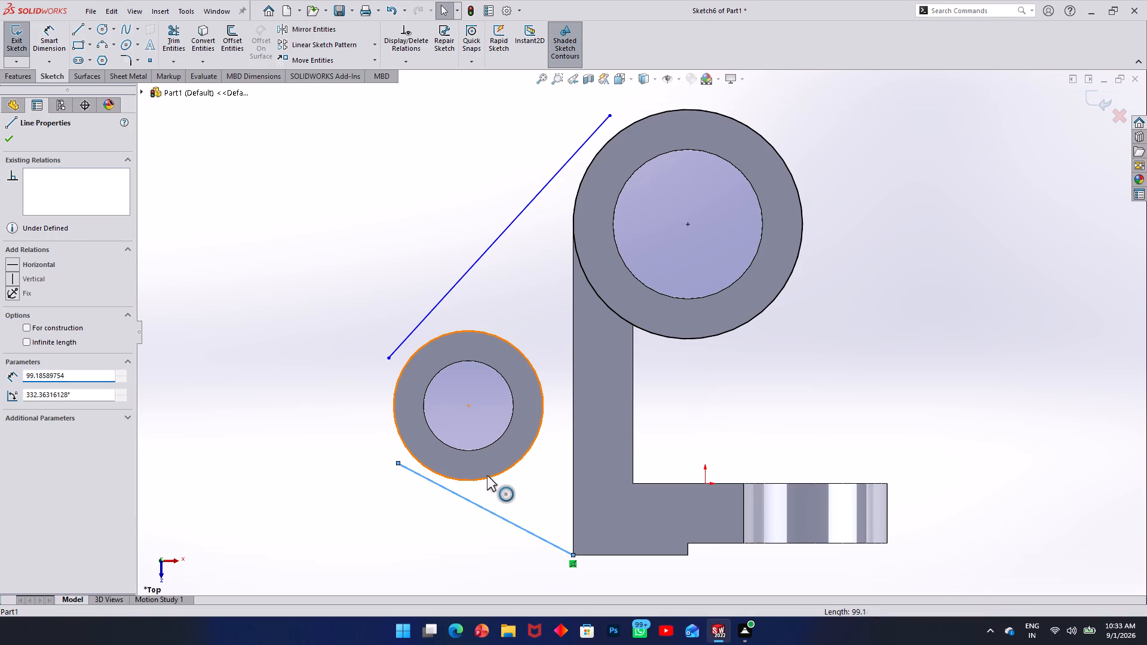
left_click(5, 328)
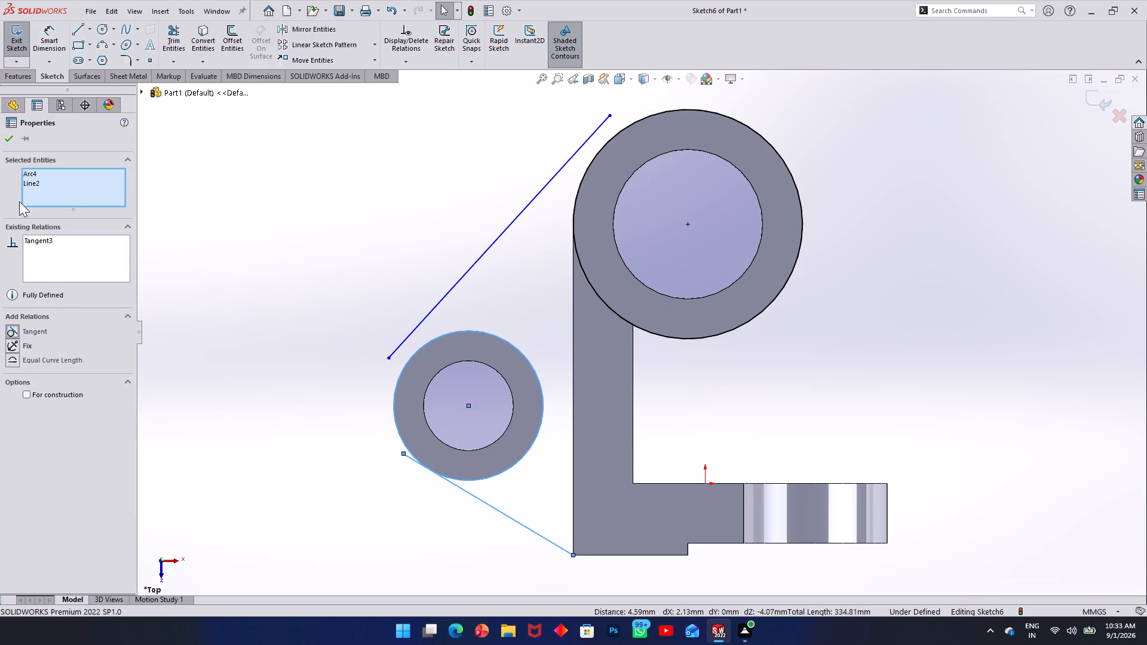
left_click(12, 137)
left_click(254, 209)
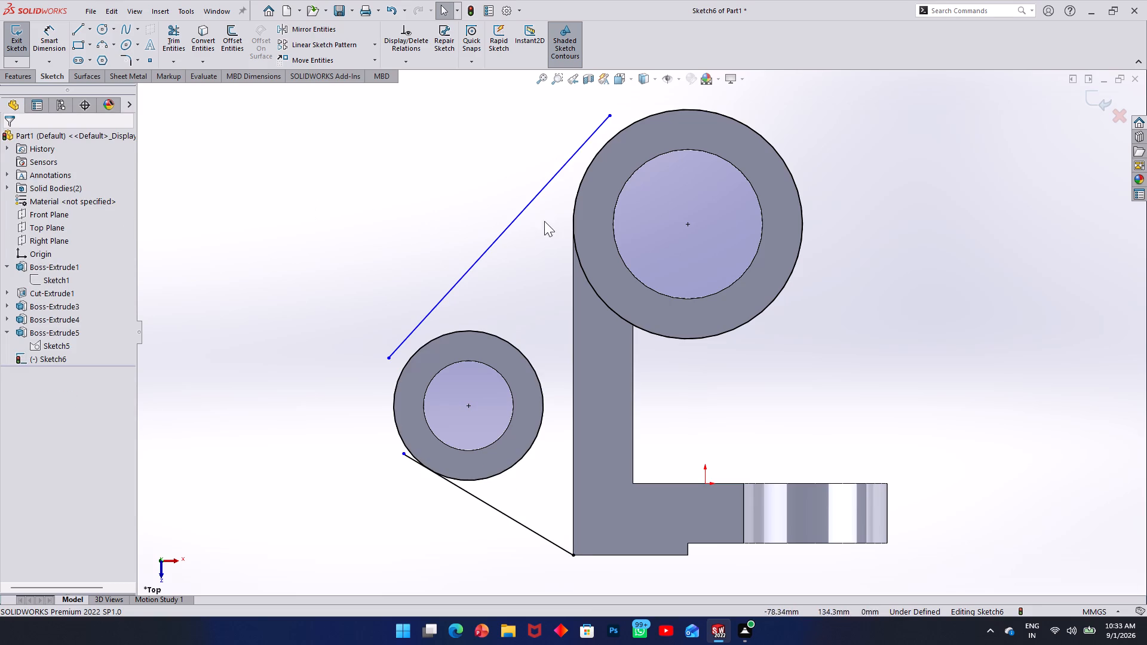
Make the upper line tangent to the converted outer circles of both the small boss and the large cylinder.
left_click(442, 299, "ctrl")
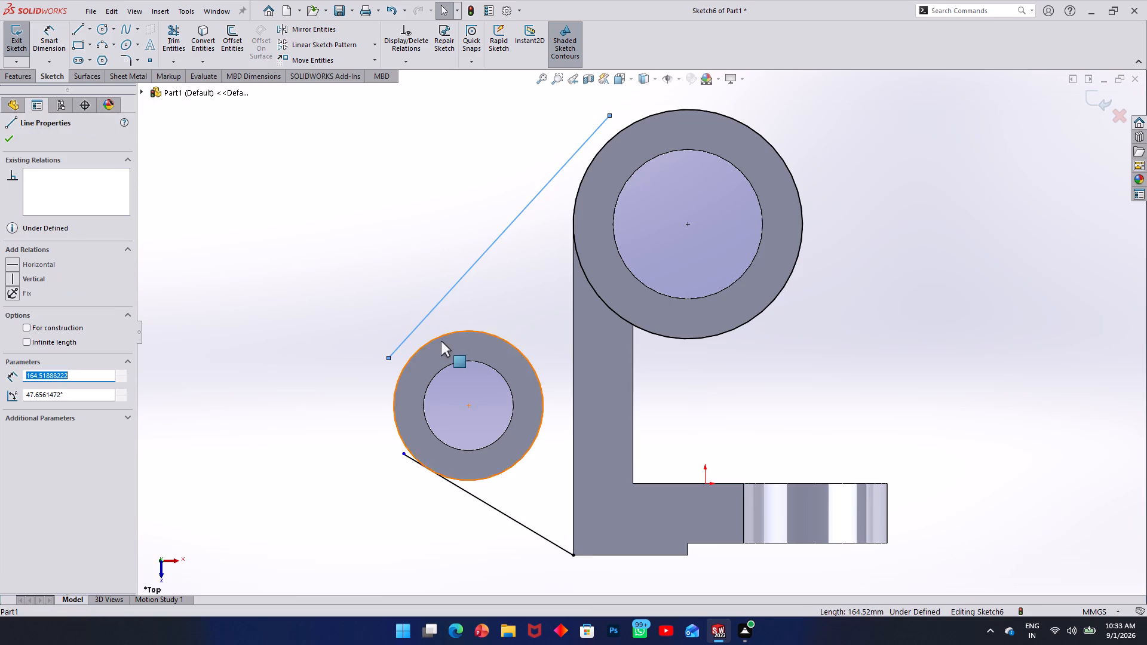
left_click(440, 337, "ctrl")
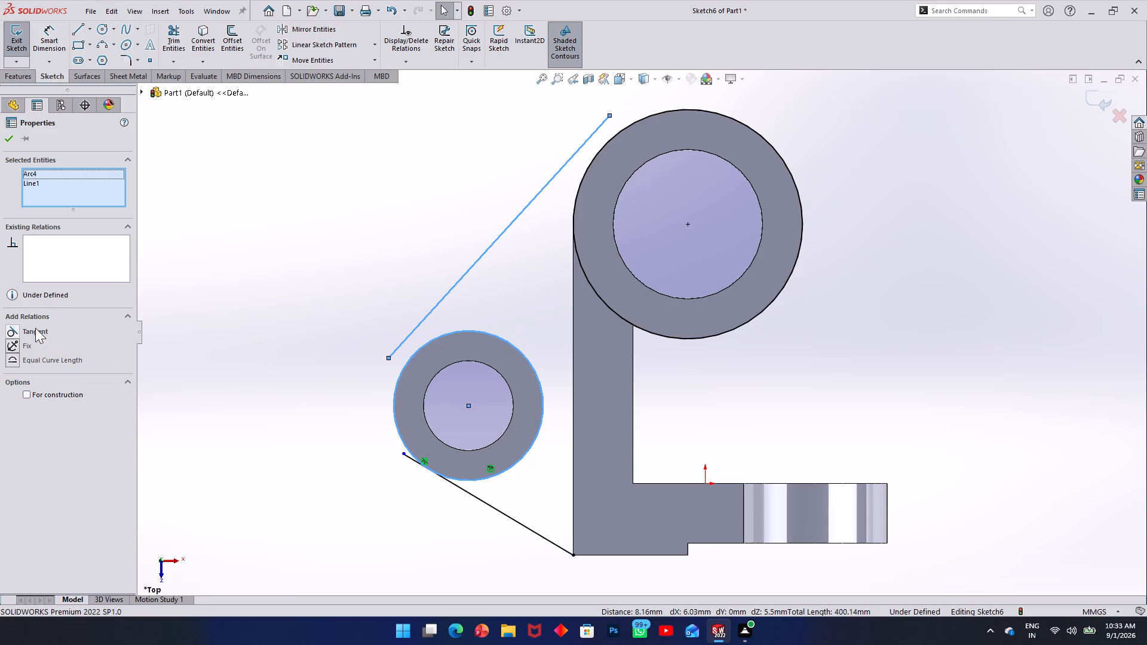
left_click(7, 332)
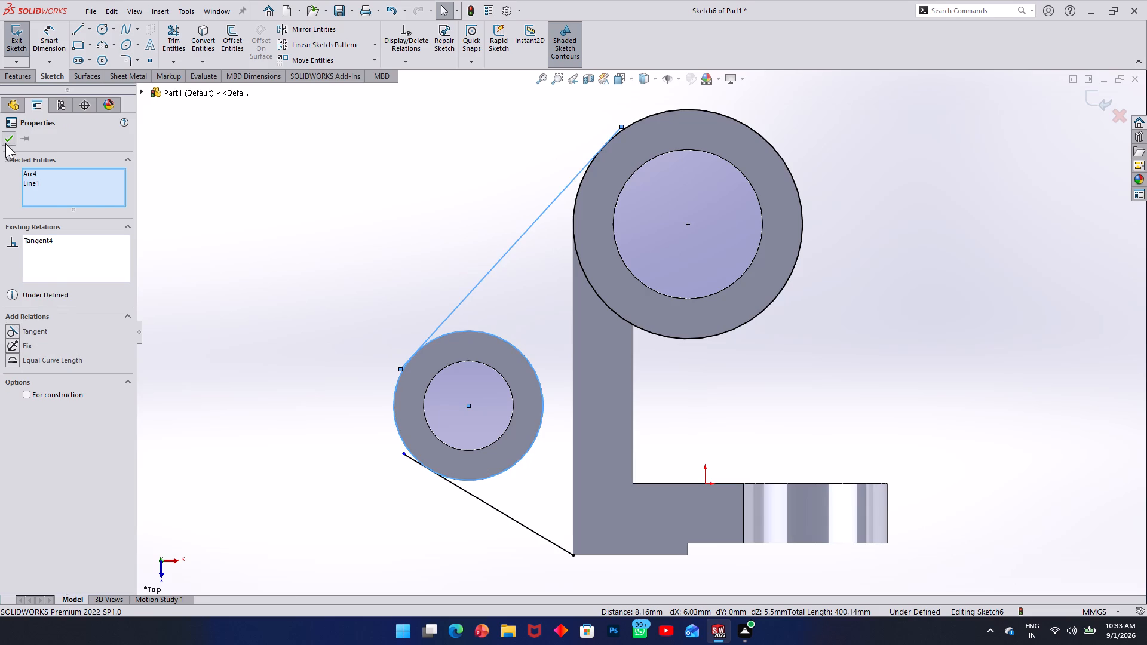
left_click(5, 143)
left_click(137, 240)
key("Escape")
scroll(675, 148, "down", 2)
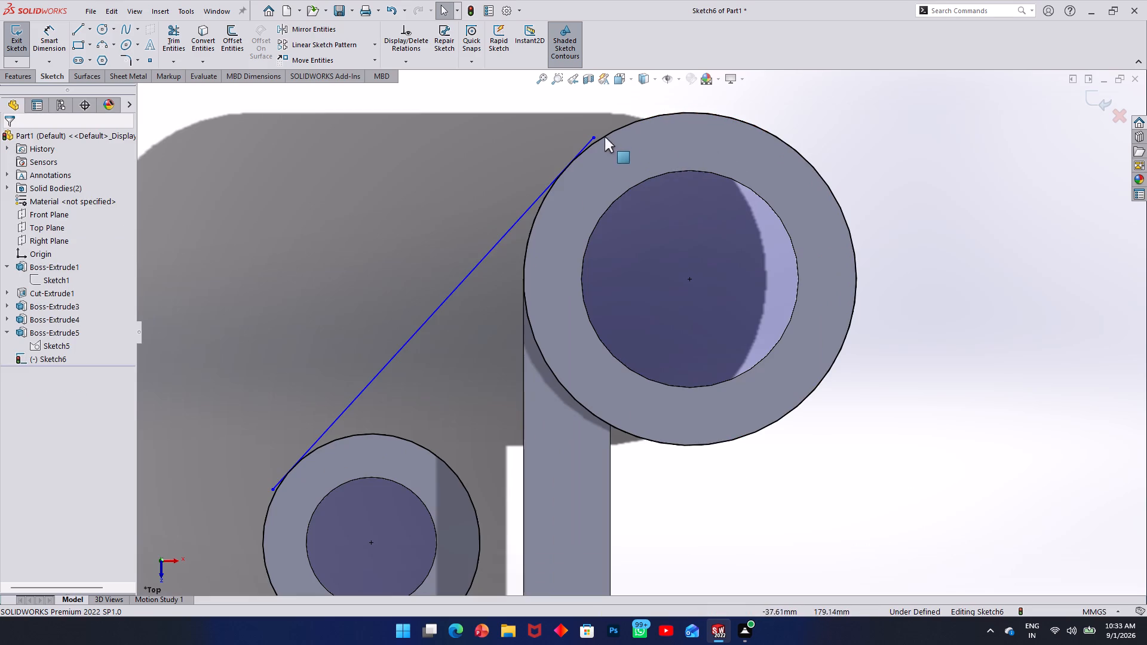
left_click(584, 147, "ctrl")
left_click(606, 138, "ctrl")
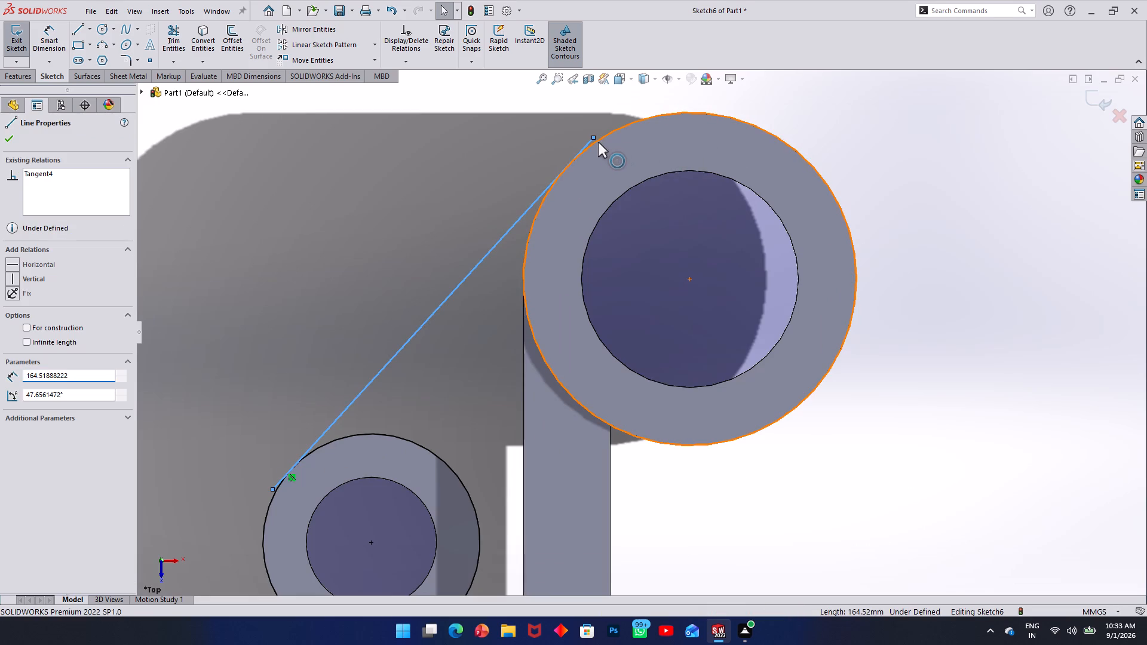
left_click(20, 328)
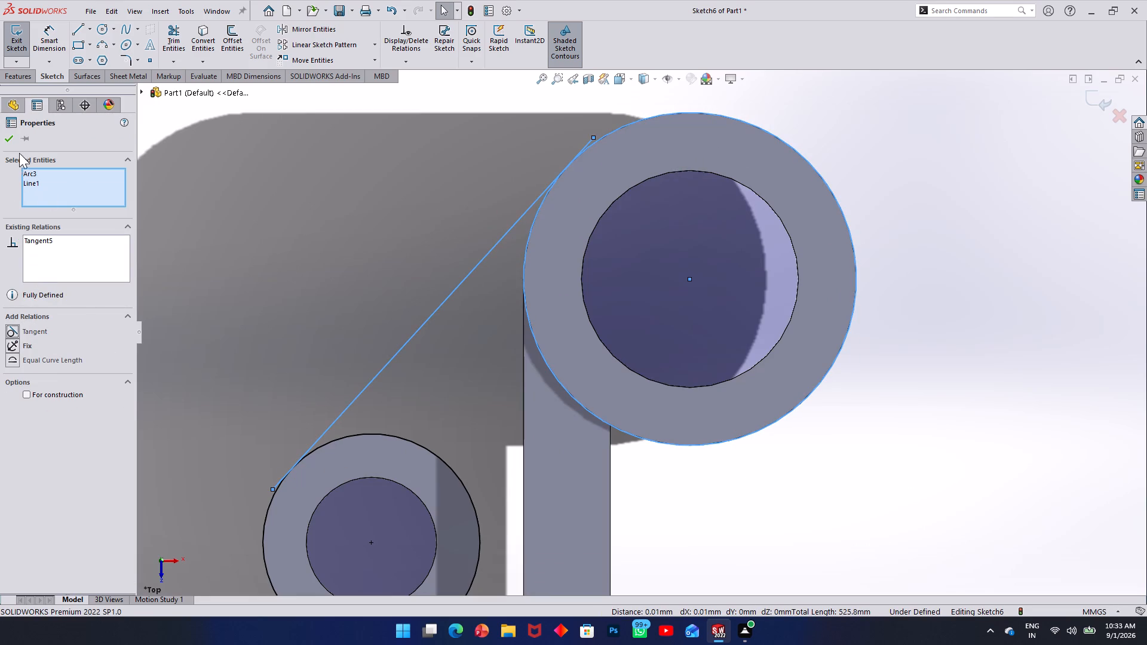
left_click(13, 137)
left_click(268, 210)
Trim the overhanging ends of both tangent lines and the small boss circle's outward-facing arc between the two tangent points.
scroll(353, 251, "up", 4)
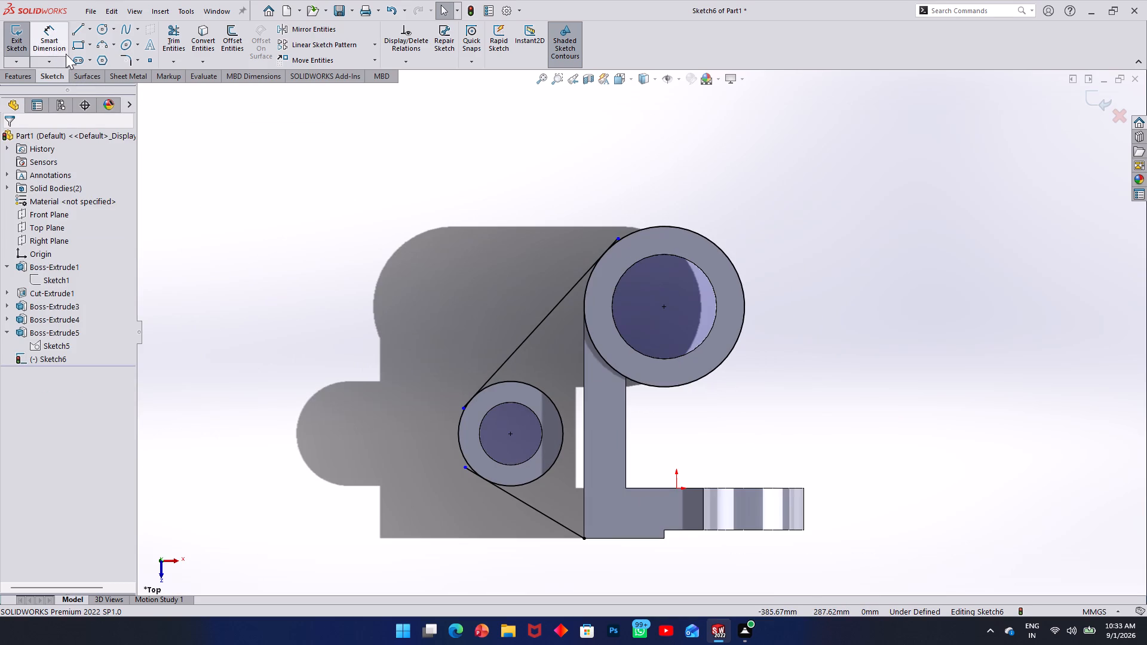
left_click(165, 42)
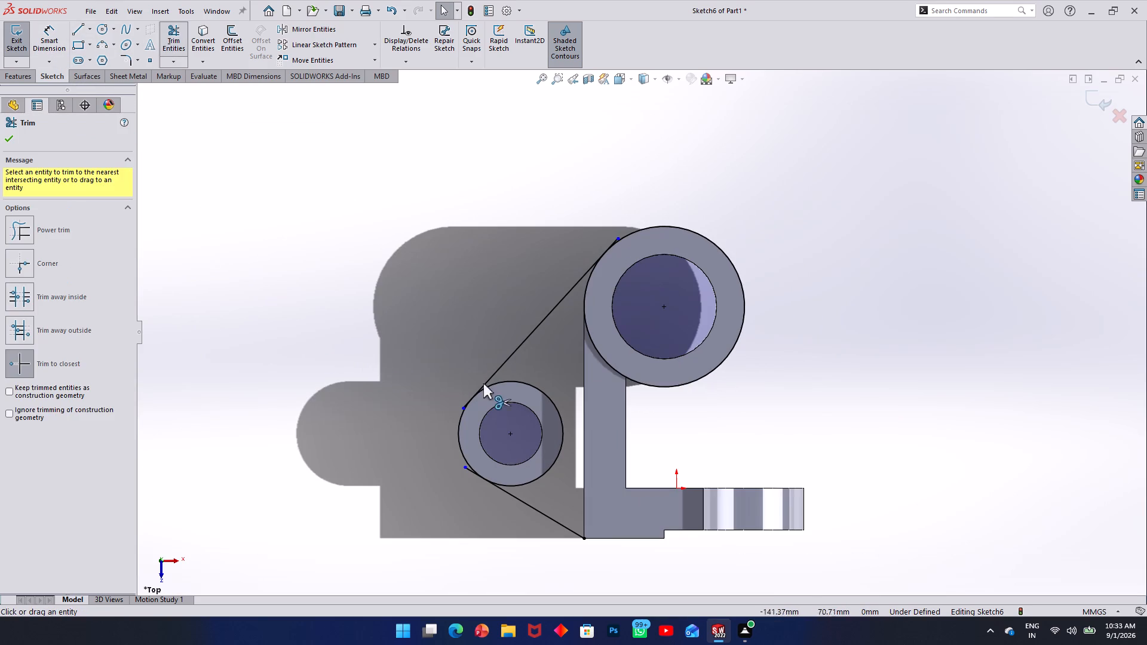
left_click(462, 407)
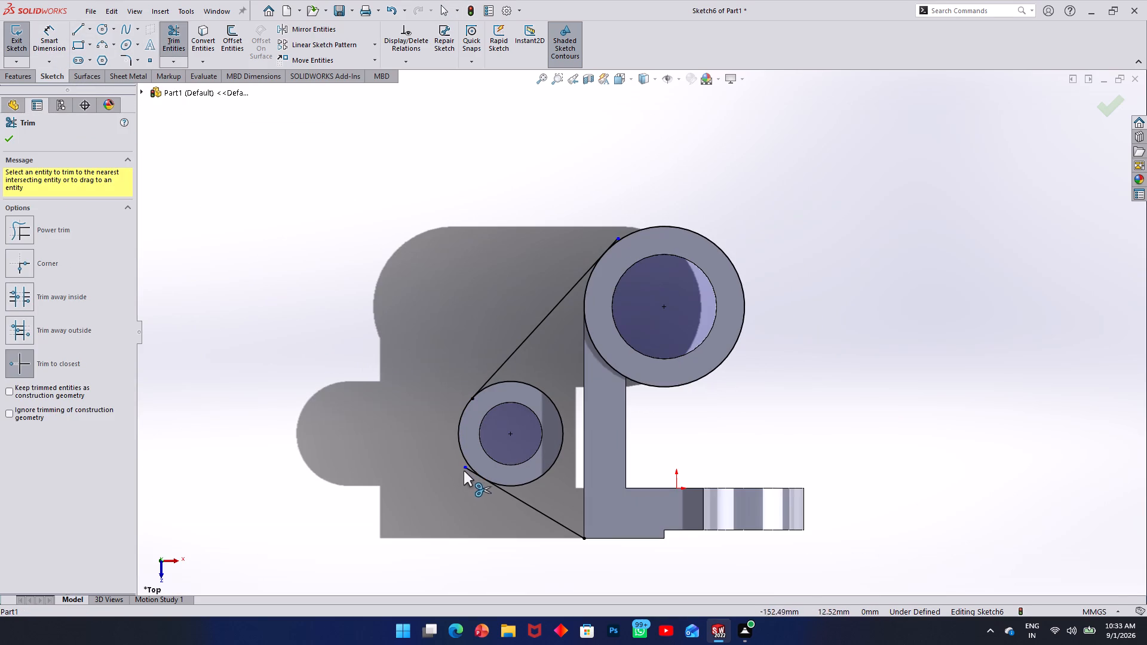
left_click(468, 470)
left_click(617, 237)
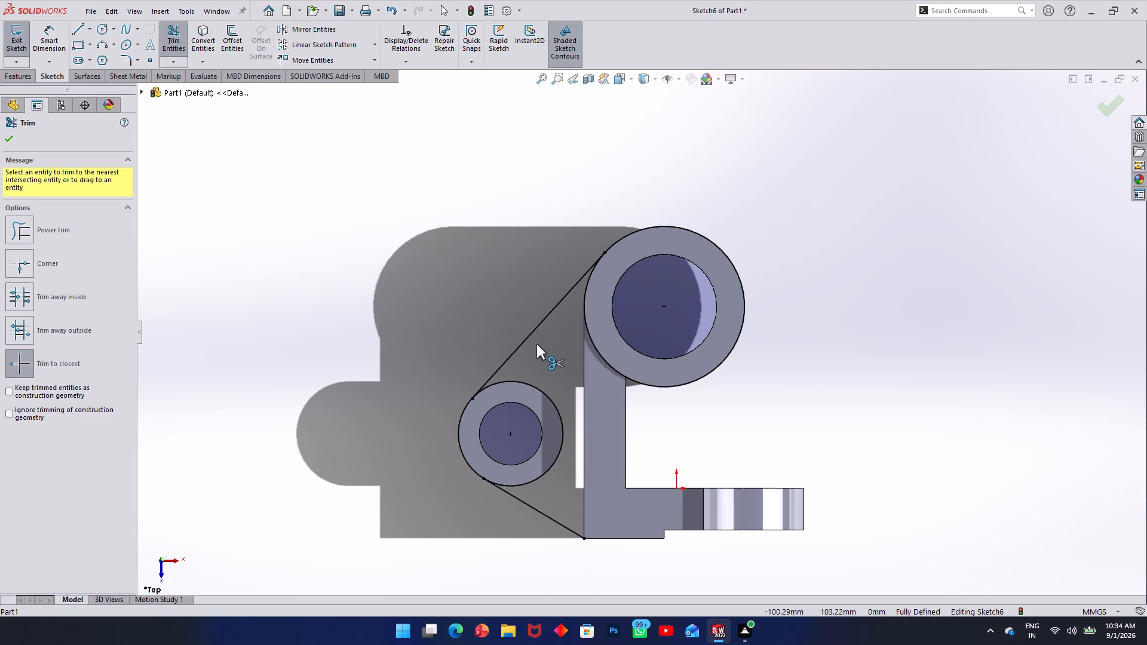
left_click(459, 422)
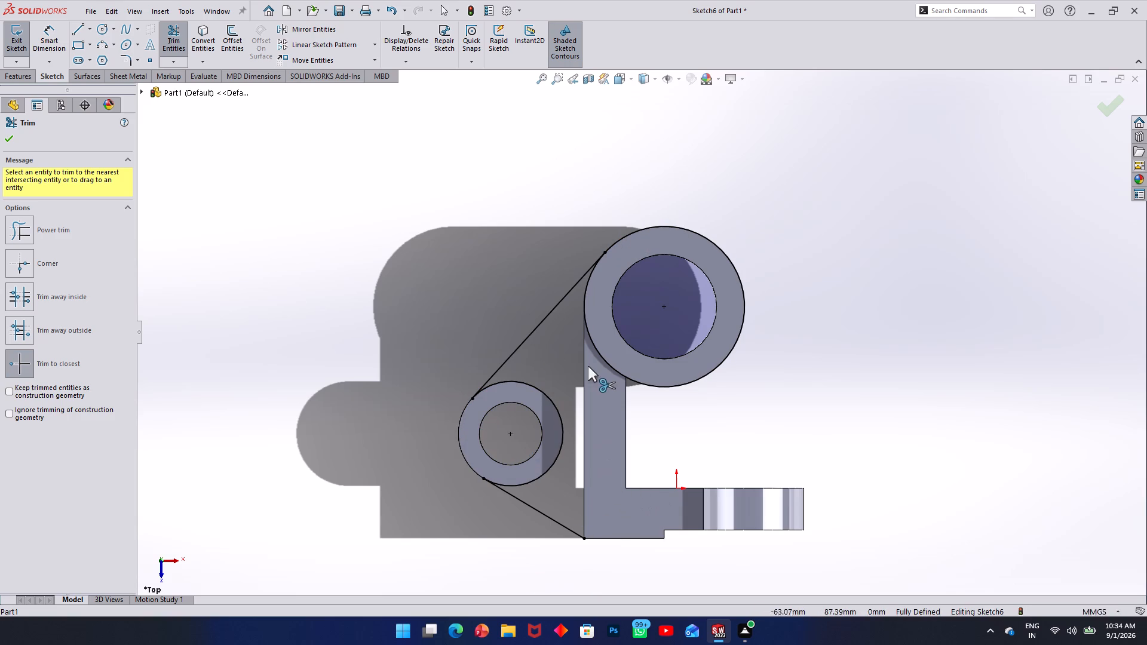
Convert the arm's long straight edge facing the small boss into the web sketch.
left_click(200, 35)
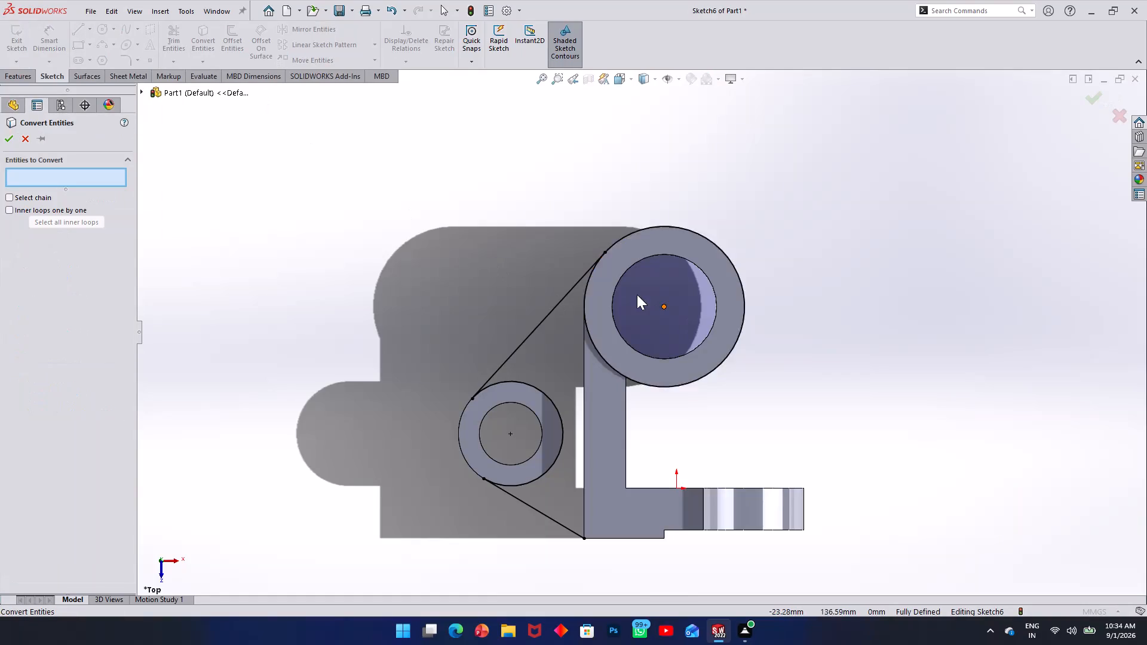
left_click(585, 288)
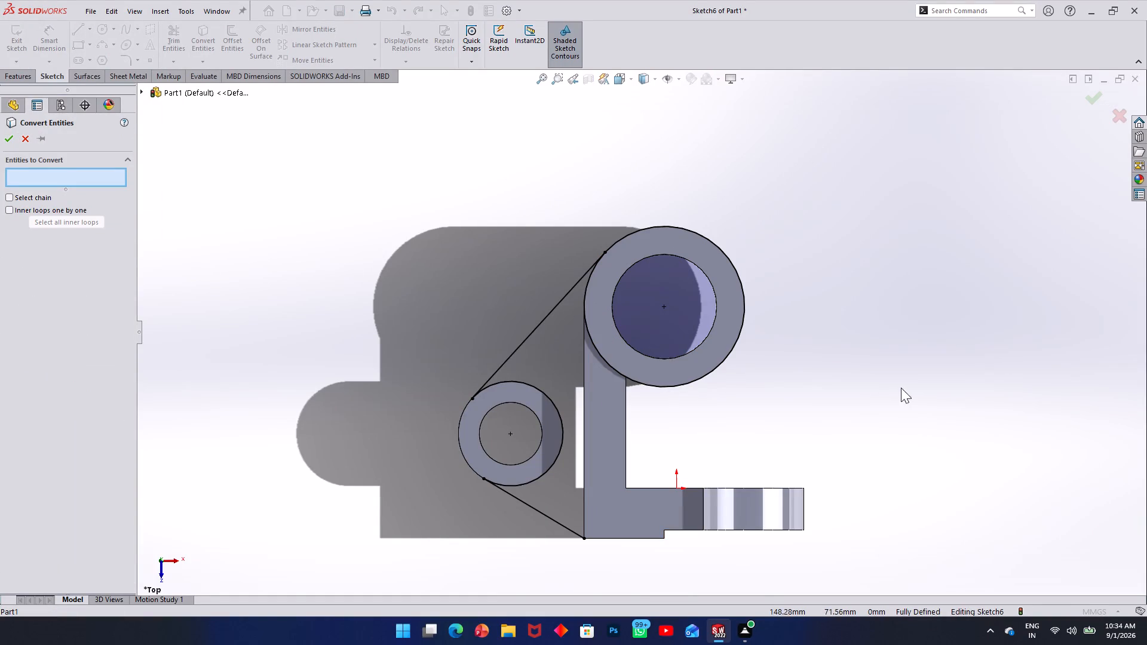
left_click(584, 425)
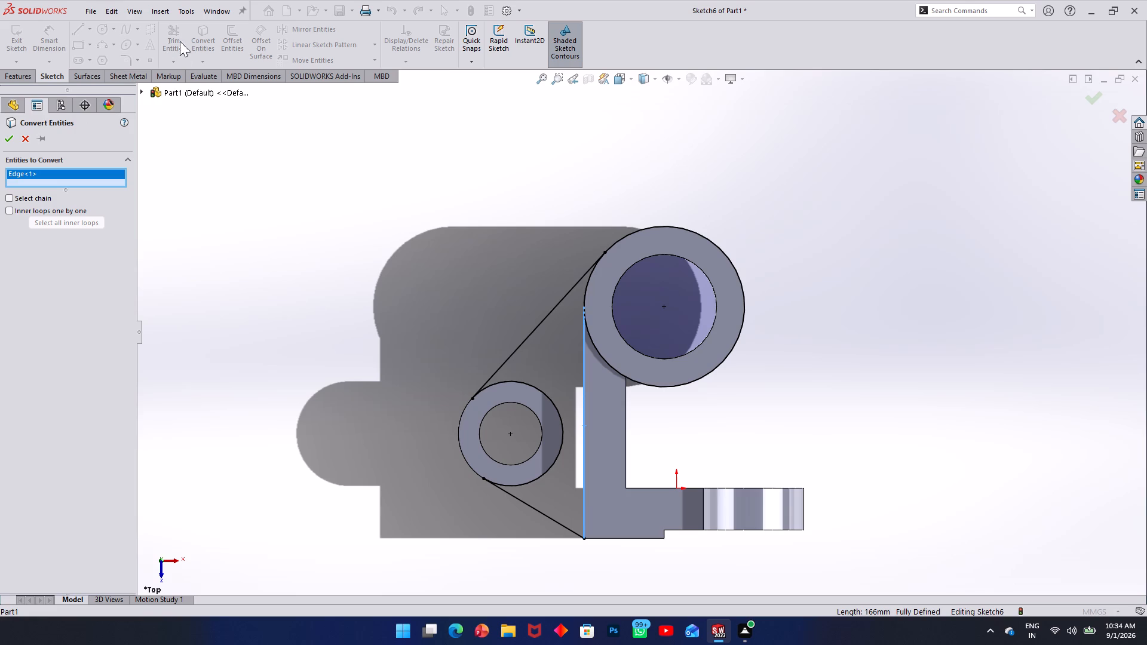
left_click(20, 142)
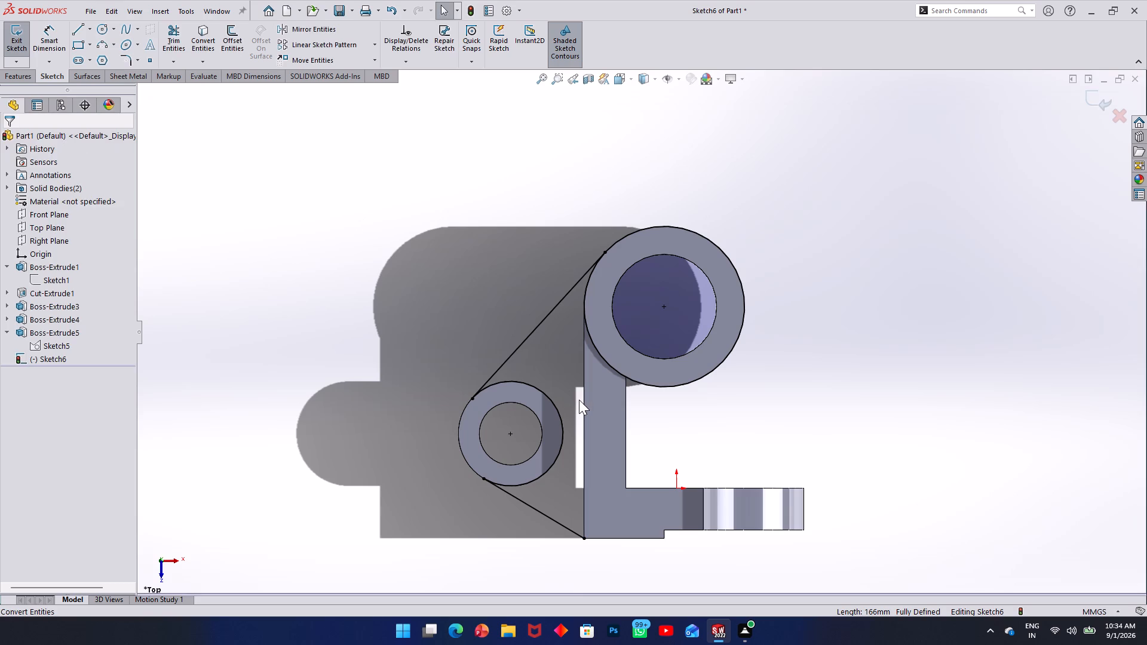
left_click(584, 406)
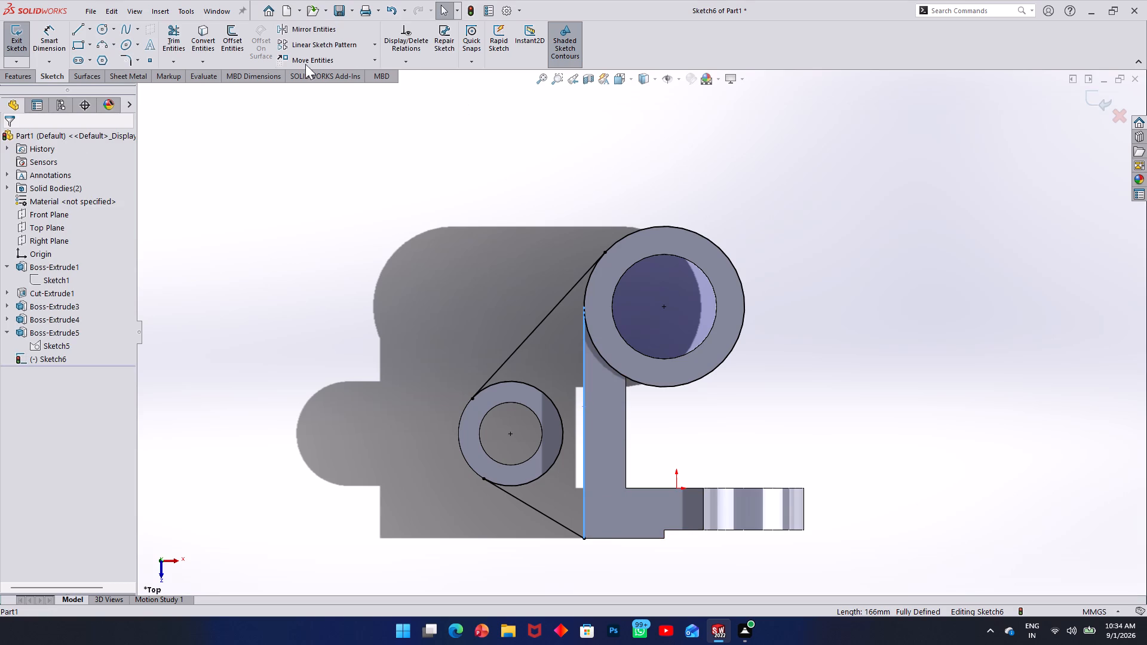
left_click(202, 39)
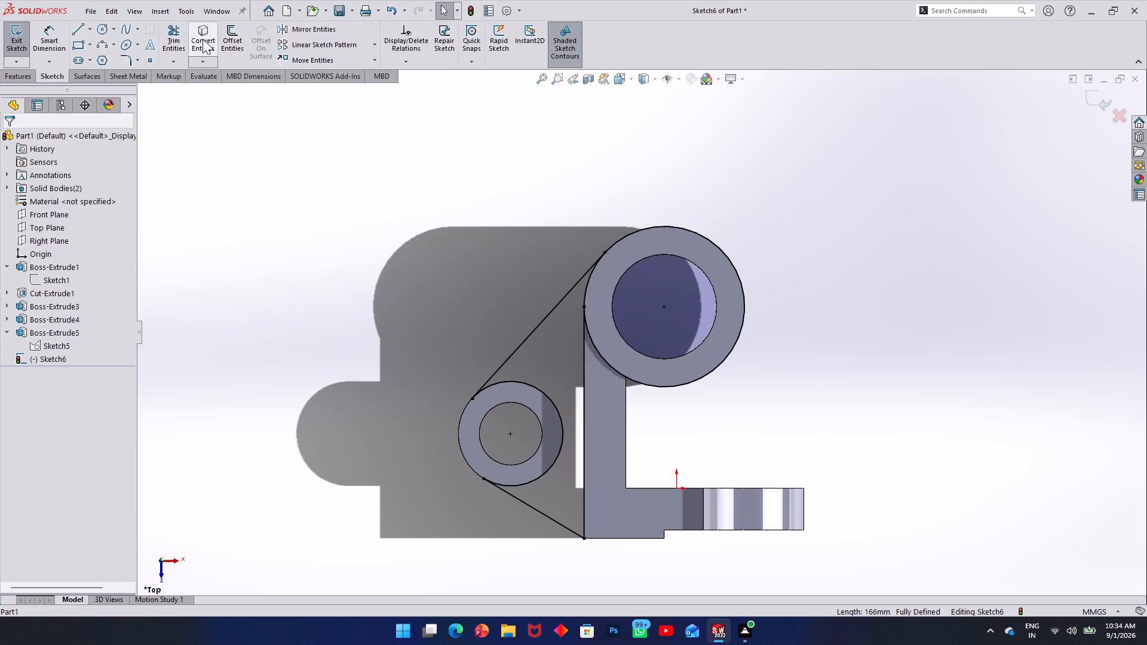
left_click(263, 98)
Trim the large cylinder circle's arc lying outside the web profile and exit the sketch.
middle_click_drag(424, 220, 465, 171)
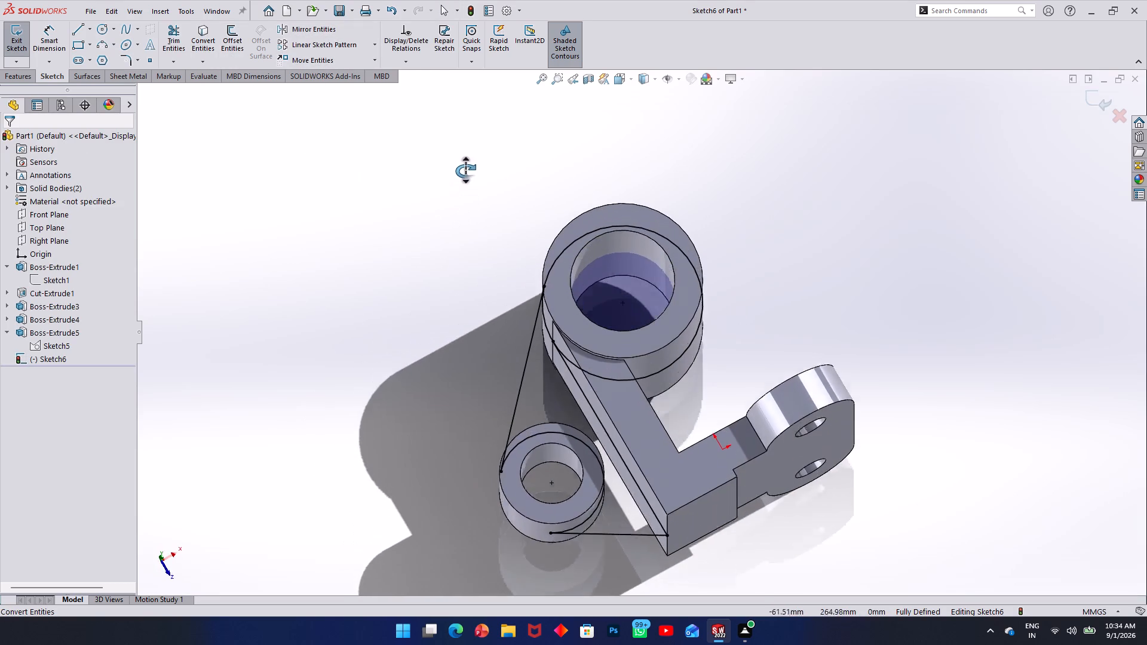
middle_click_drag(465, 171, 429, 284)
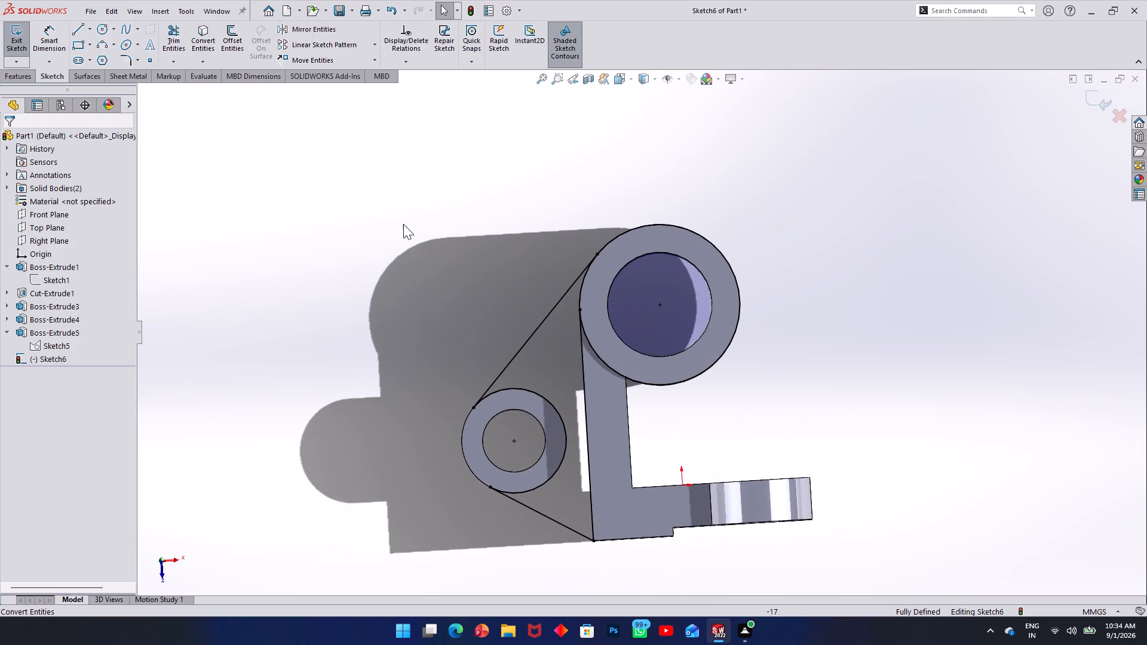
left_click(171, 33)
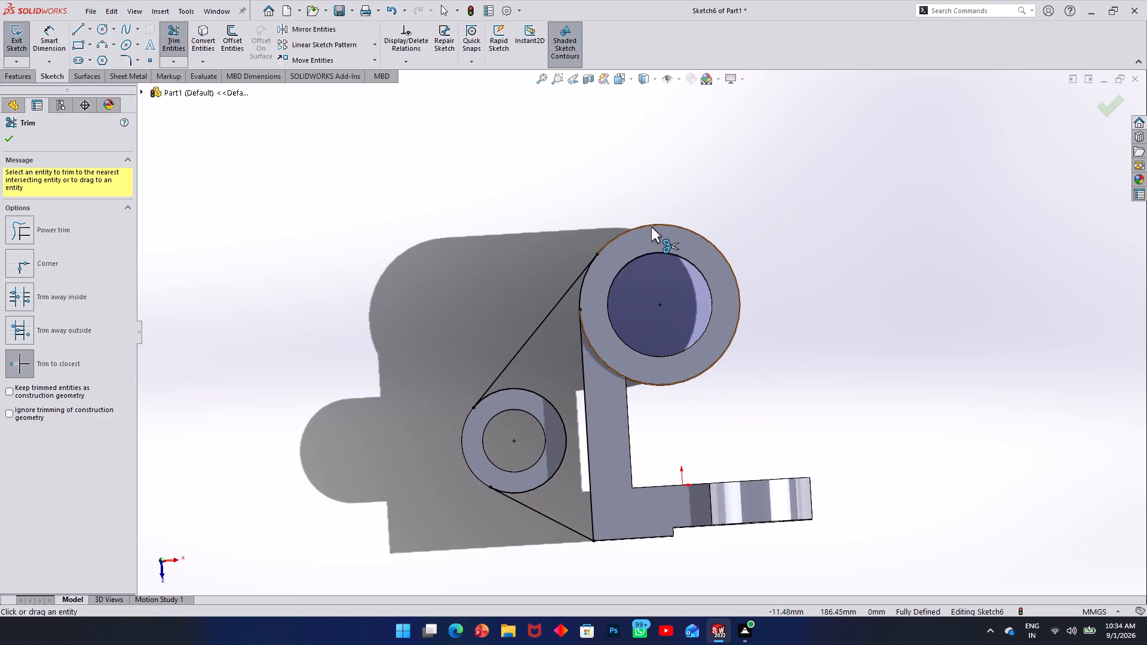
left_click(651, 227)
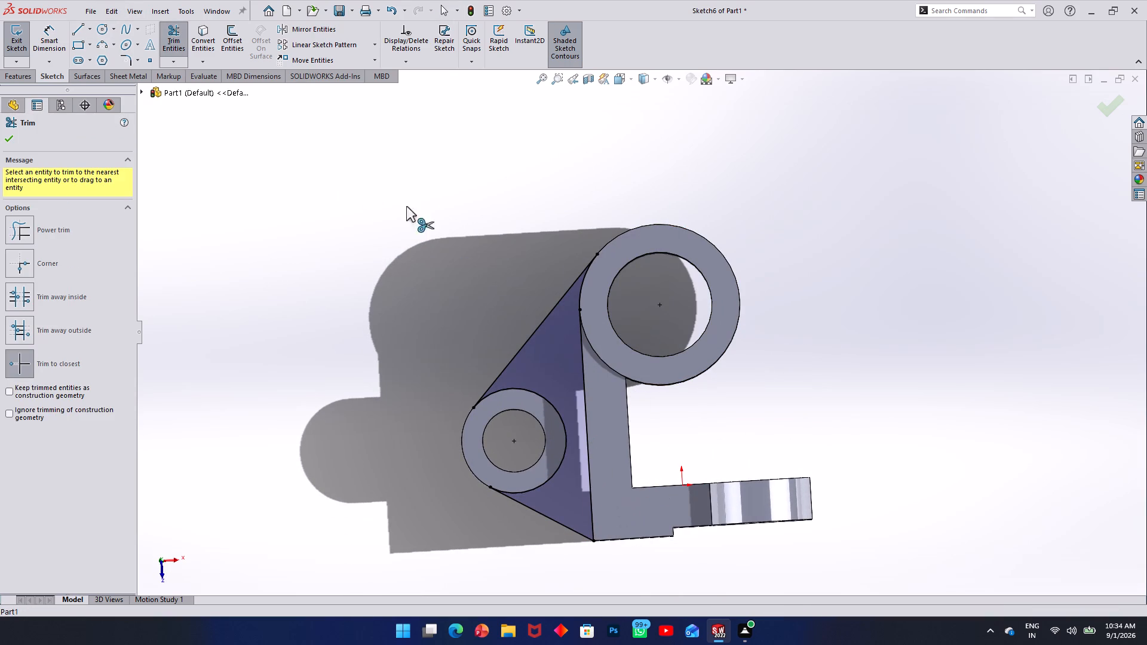
left_click(21, 38)
Extrude the web profile 25 mm with the Mid Plane end condition, merging it with the selected bodies.
middle_click_drag(436, 220, 545, 143)
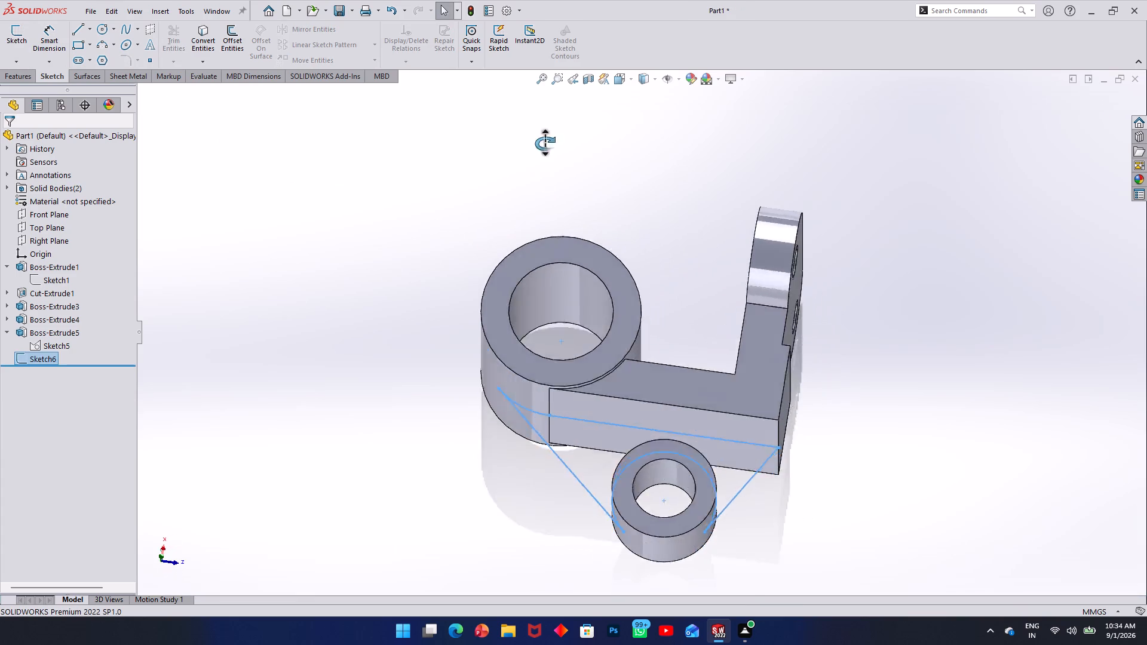
middle_click_drag(545, 143, 544, 121)
scroll(542, 99, "down", 1)
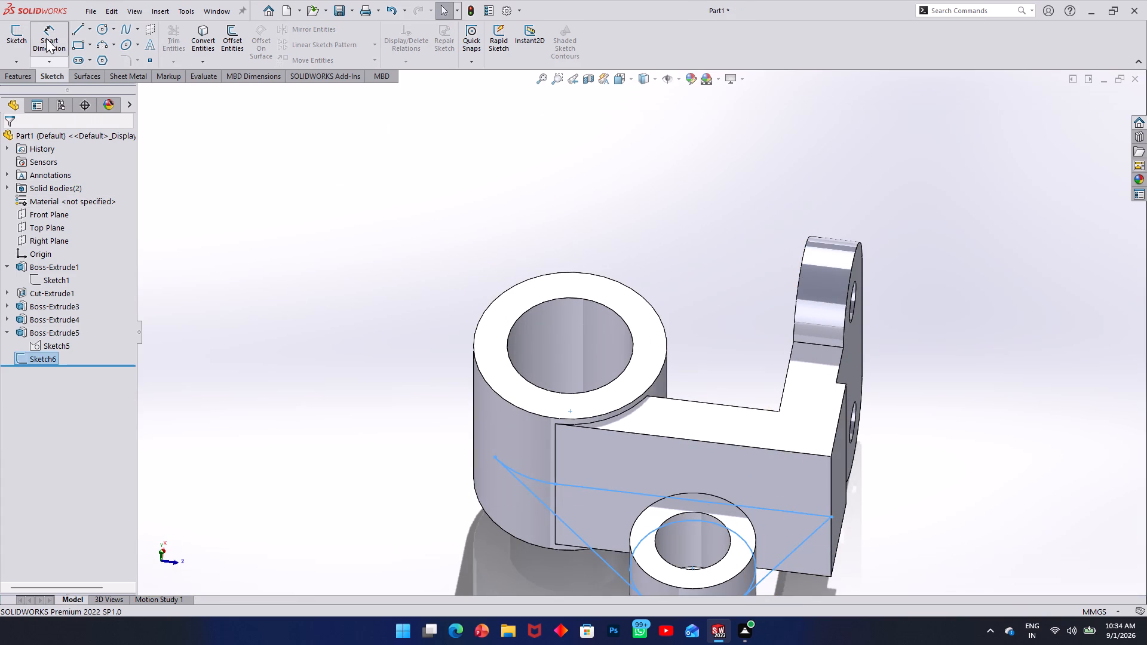
left_click(28, 71)
left_click(32, 33)
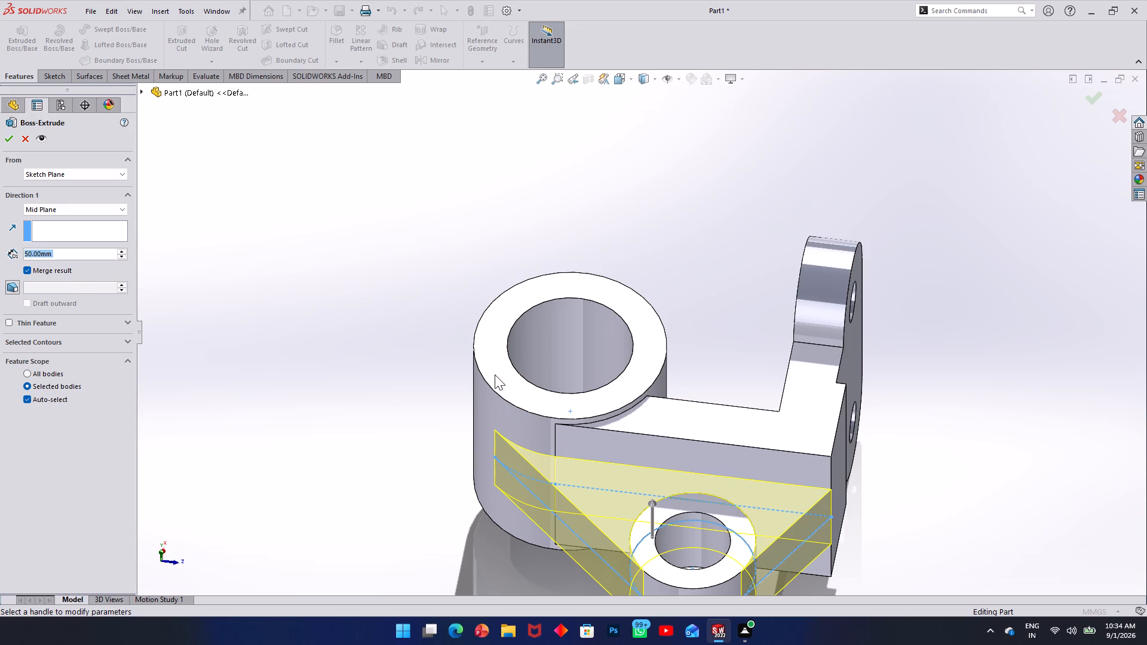
type("25")
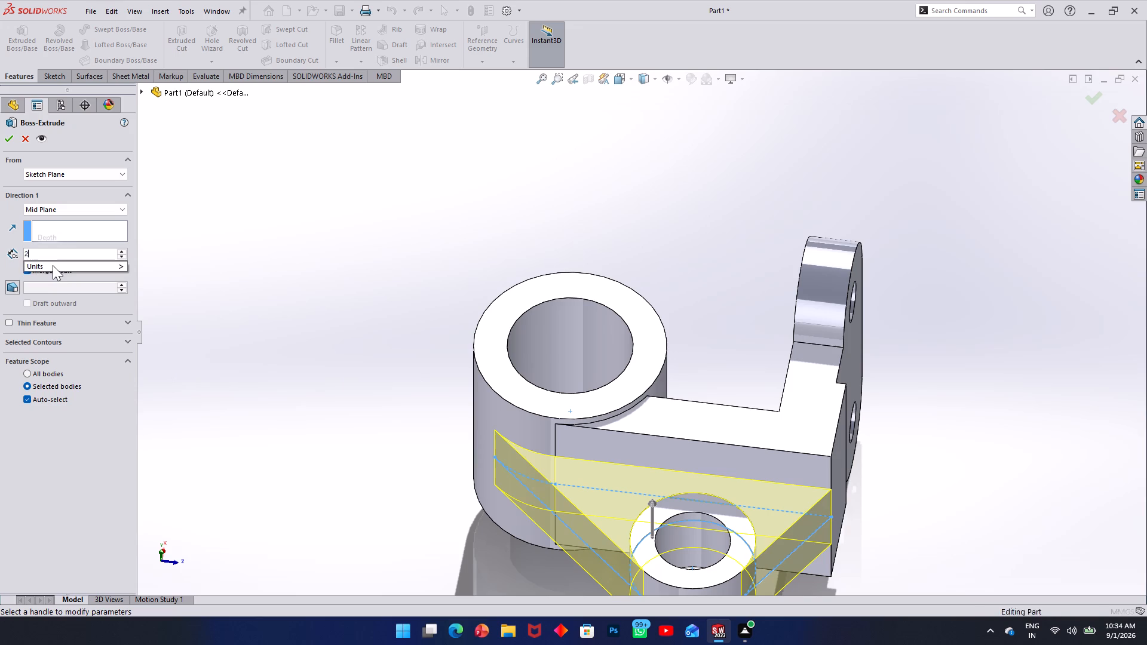
key("Return")
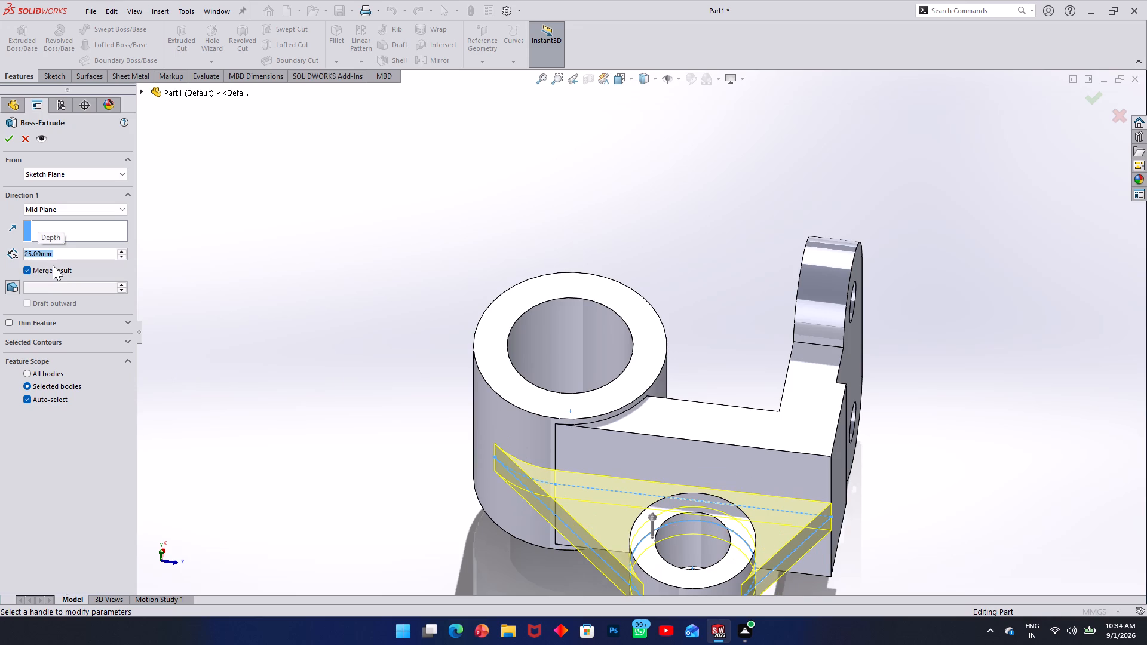
left_click(12, 142)
left_click(400, 354)
Examine the bracket's web, bosses and two-hole base plate from several sides.
scroll(434, 299, "up", 1)
middle_click_drag(434, 299, 518, 201)
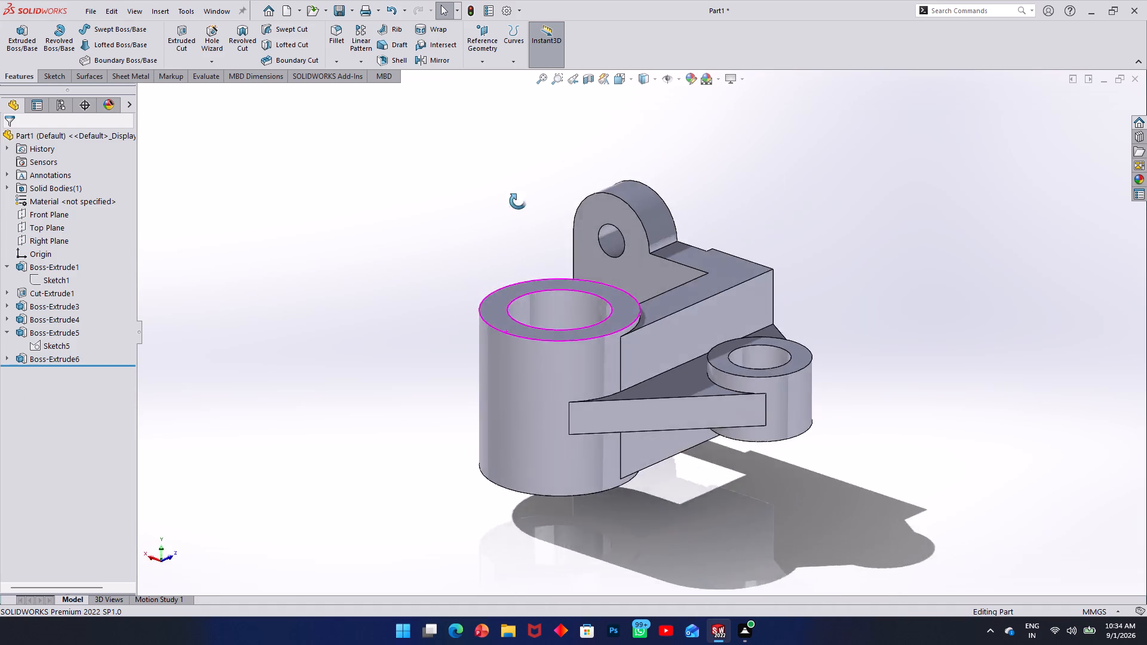
middle_click_drag(518, 201, 517, 150)
scroll(530, 318, "up", 1)
middle_click_drag(511, 352, 587, 319)
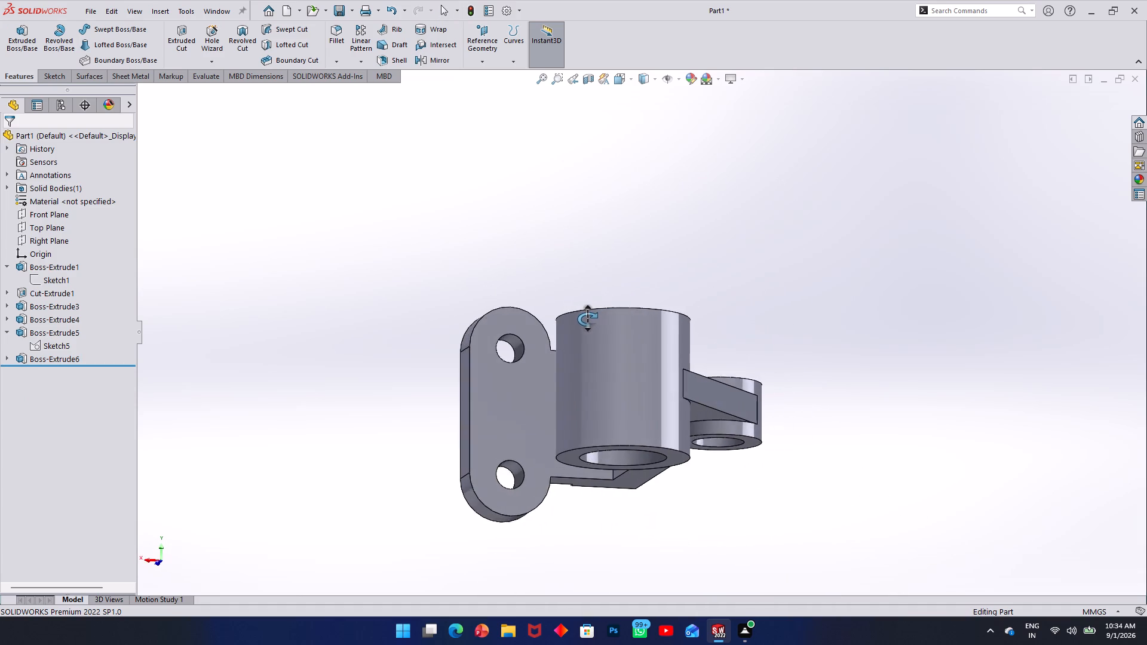
middle_click_drag(587, 319, 590, 319)
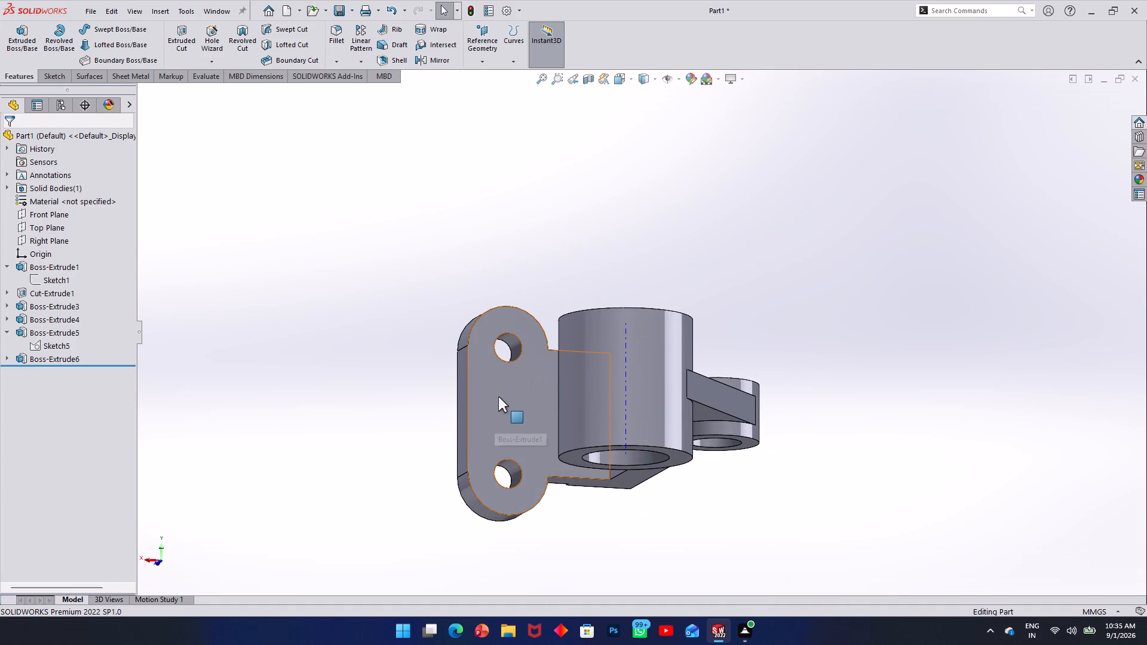
middle_click_drag(485, 355, 434, 117)
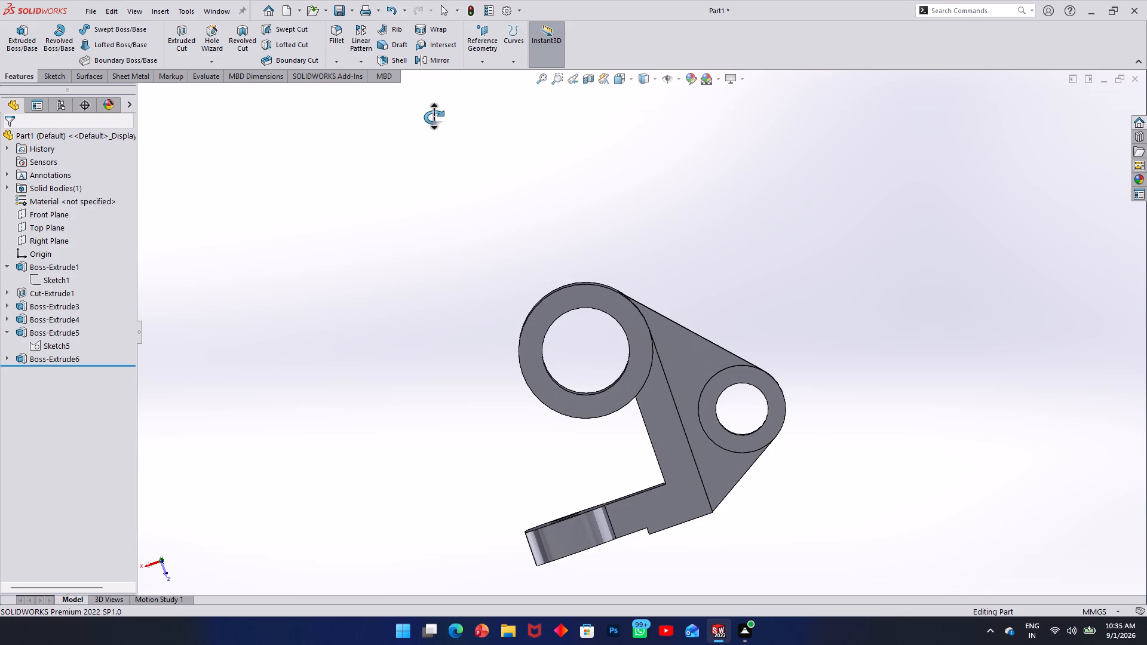
middle_click_drag(434, 117, 434, 118)
scroll(466, 281, "up", 1)
middle_click_drag(480, 358, 551, 469)
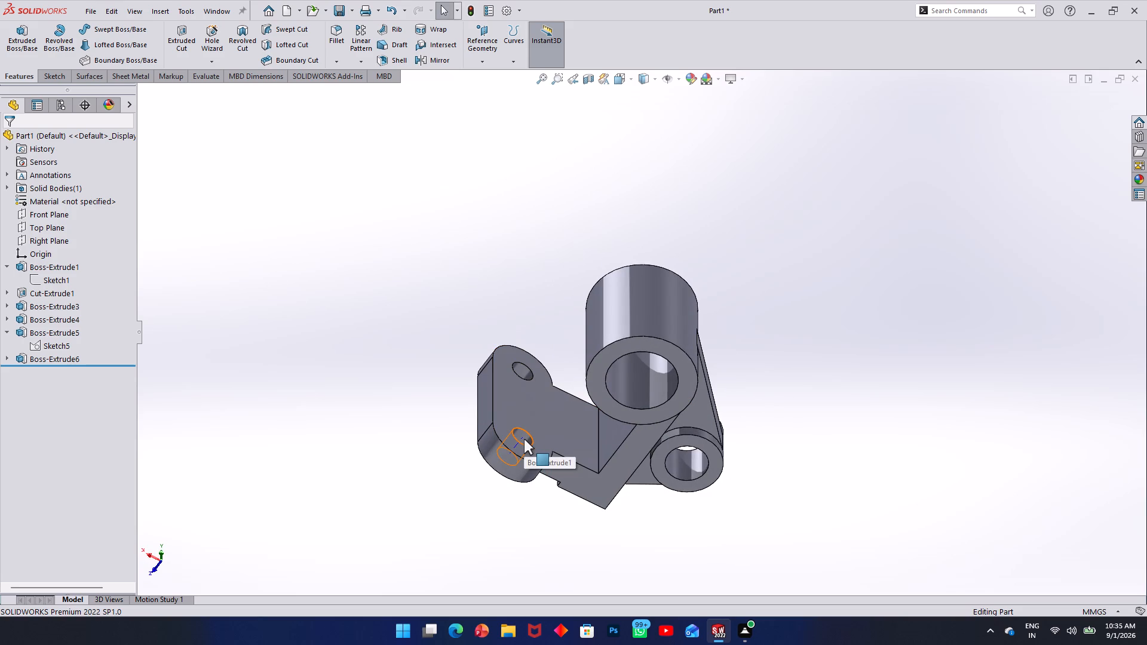
middle_click_drag(522, 461, 510, 457)
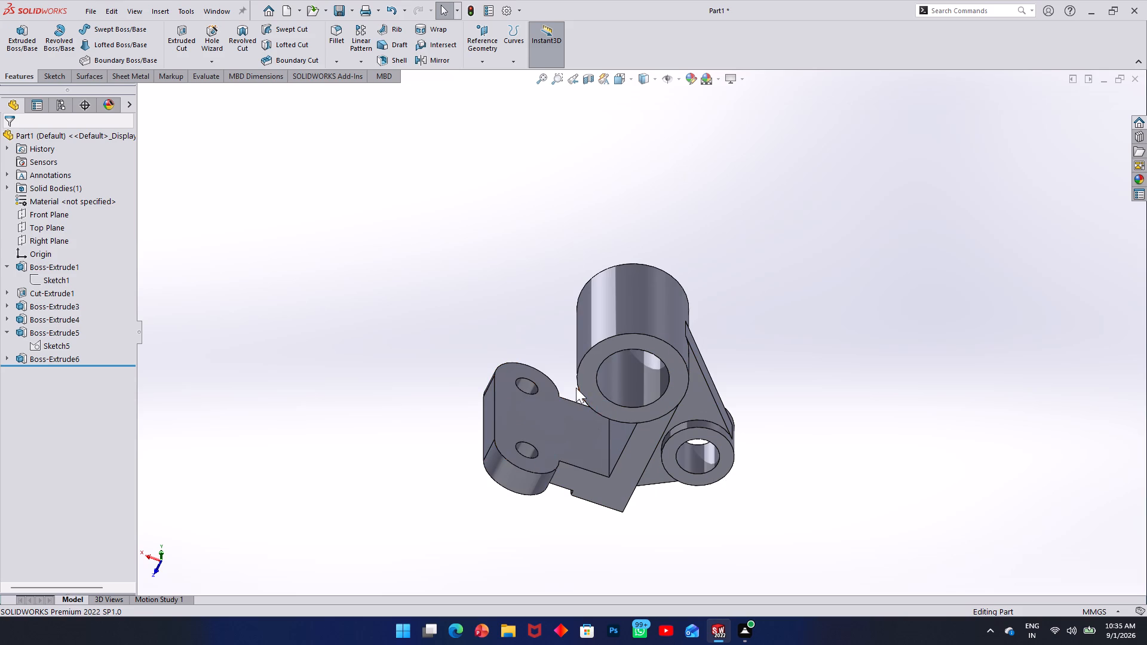
Start a sketch on the two-hole base plate's cylinder-side face and draw a circle of about 21 mm radius centred on the upper hole.
left_click(539, 428)
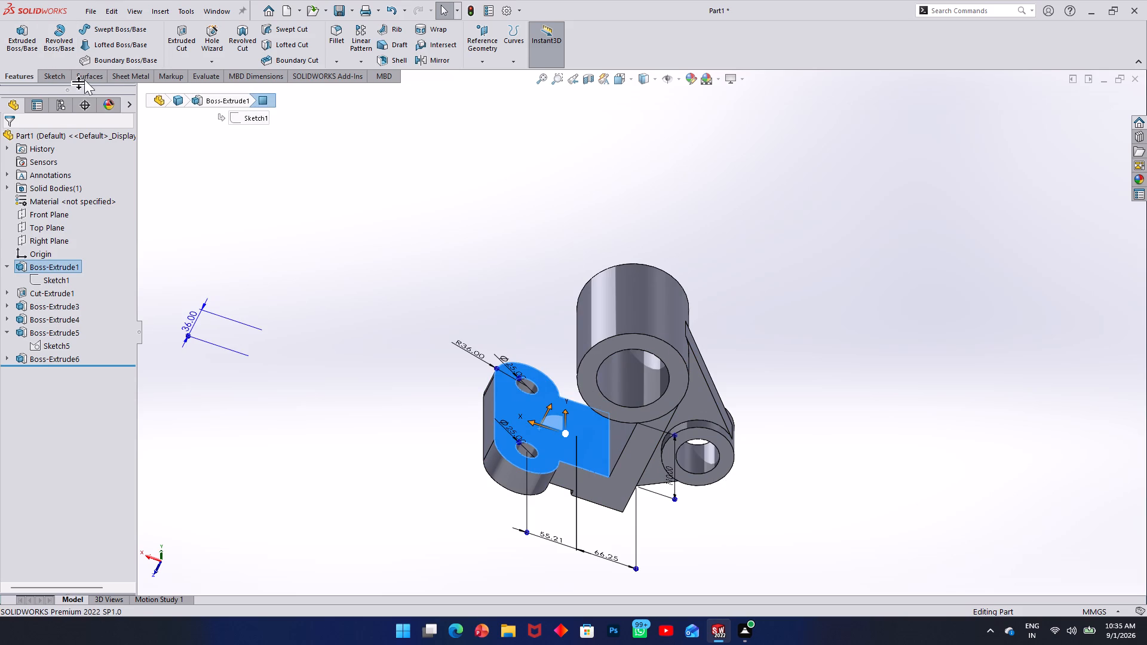
left_click(47, 75)
left_click(21, 35)
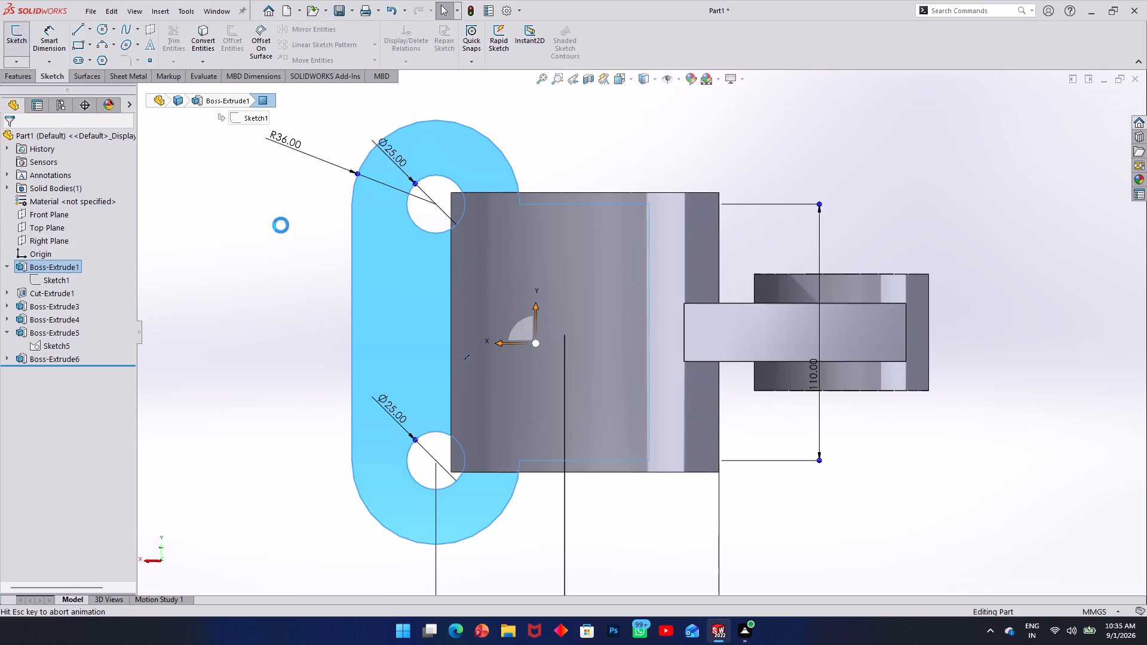
left_click(103, 28)
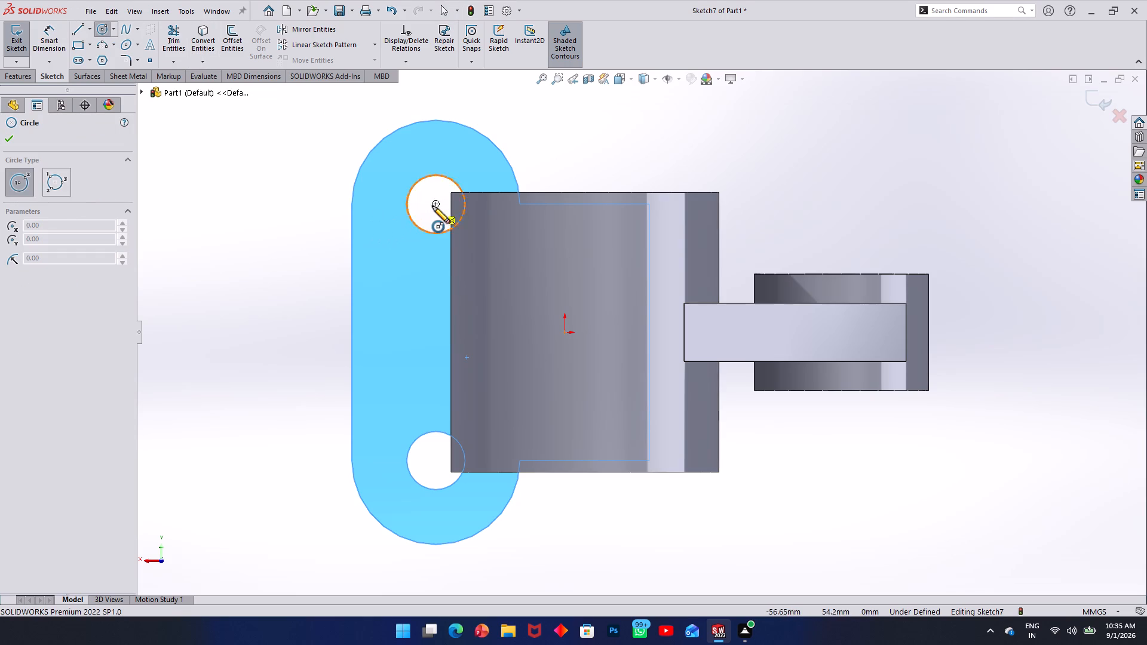
left_click(437, 204)
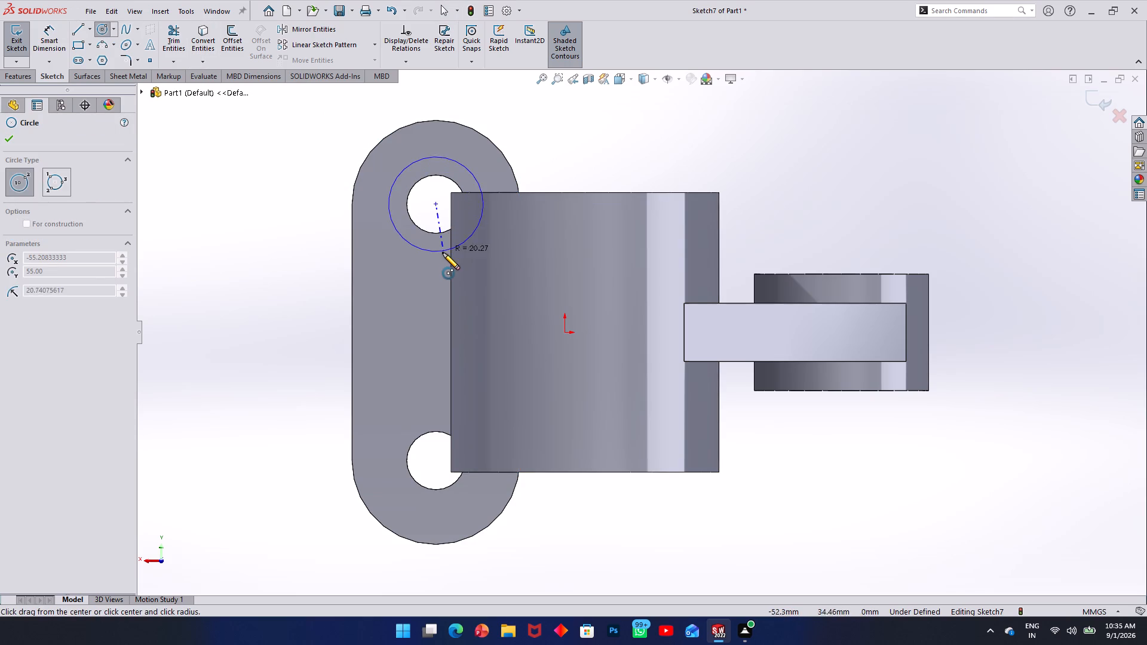
left_click(443, 253)
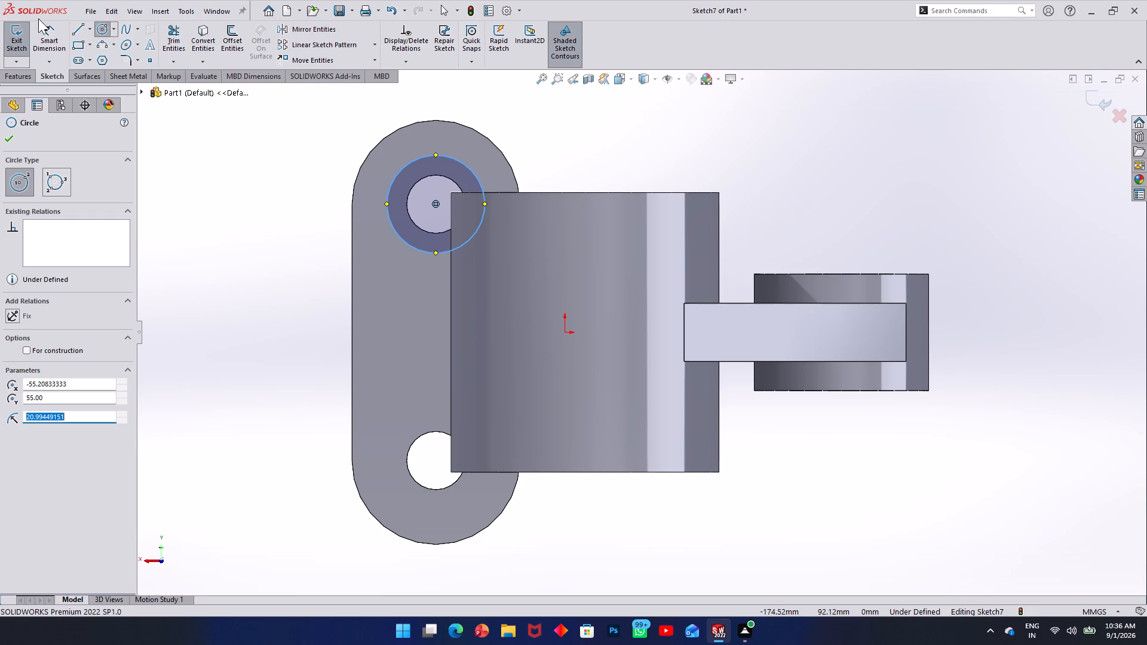
Dimension the diameter of the circle around the upper base hole as 30 mm.
left_click(54, 32)
left_click(397, 171)
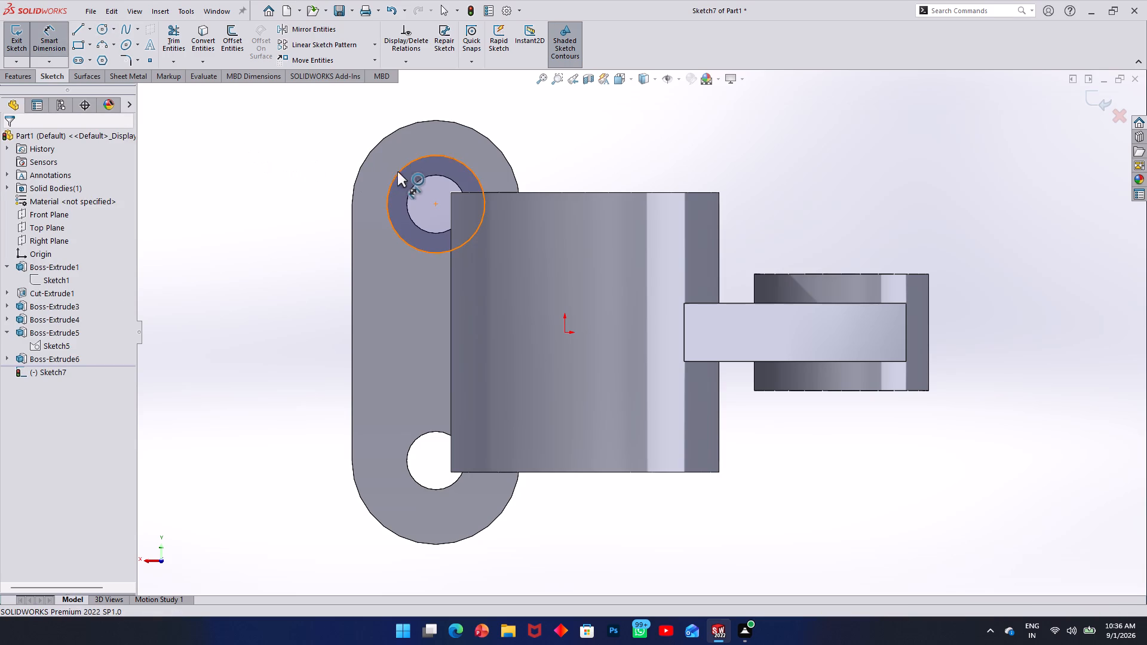
left_click(565, 145)
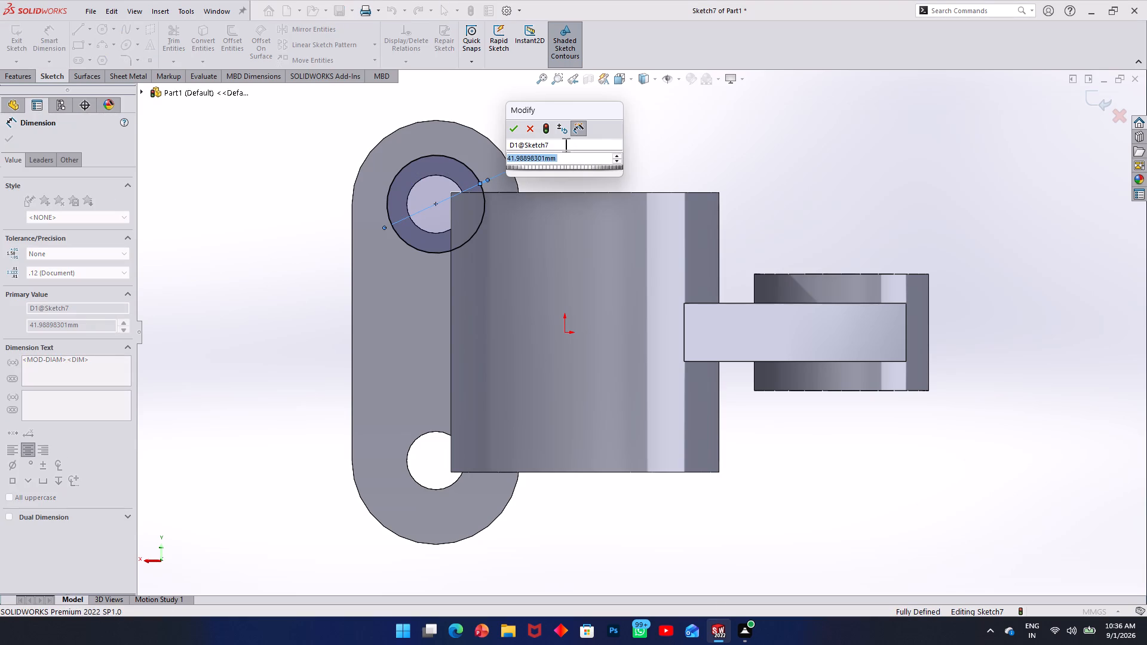
type("30")
key("Return")
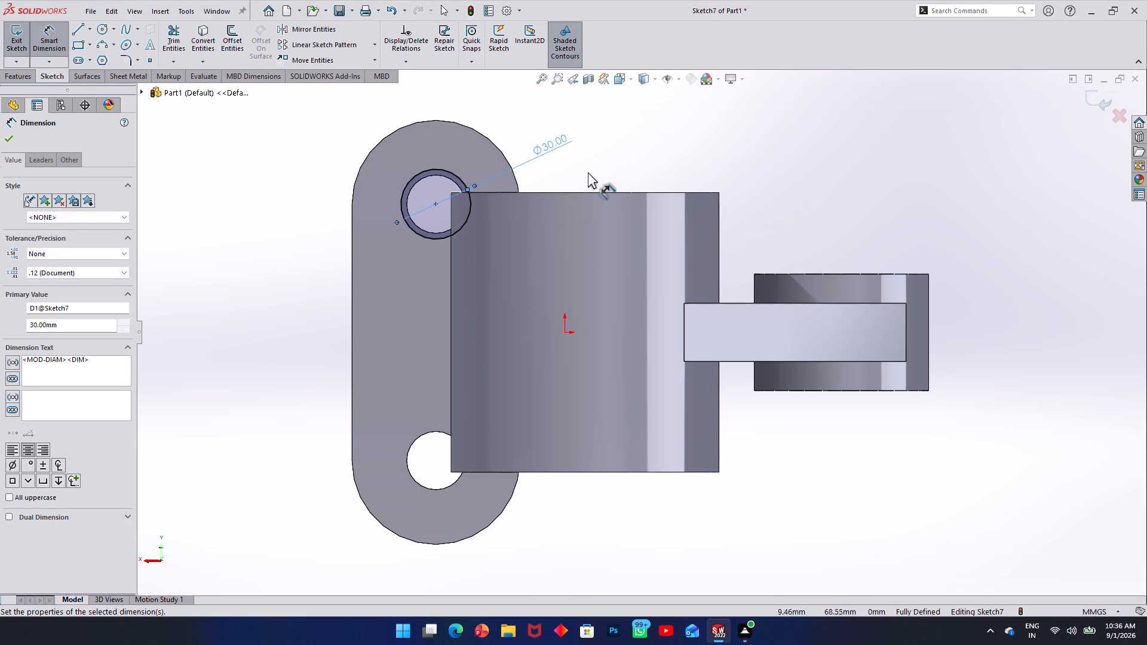
left_click(590, 165)
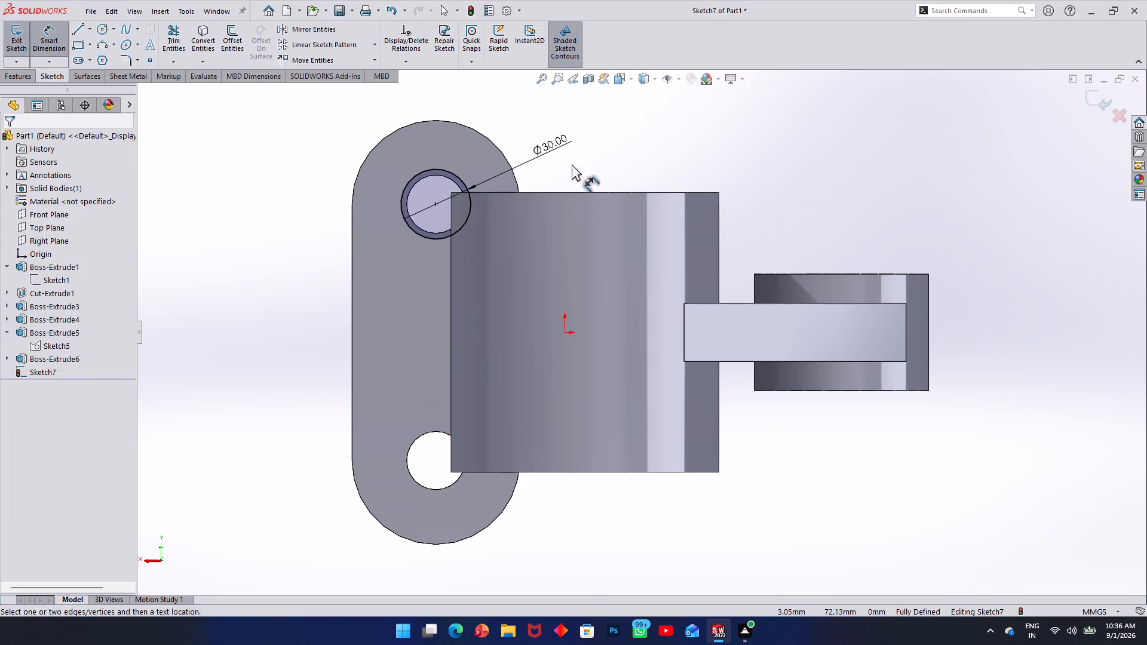
Set the diameter of the circle around the upper base hole to 60 mm.
double_click(566, 141)
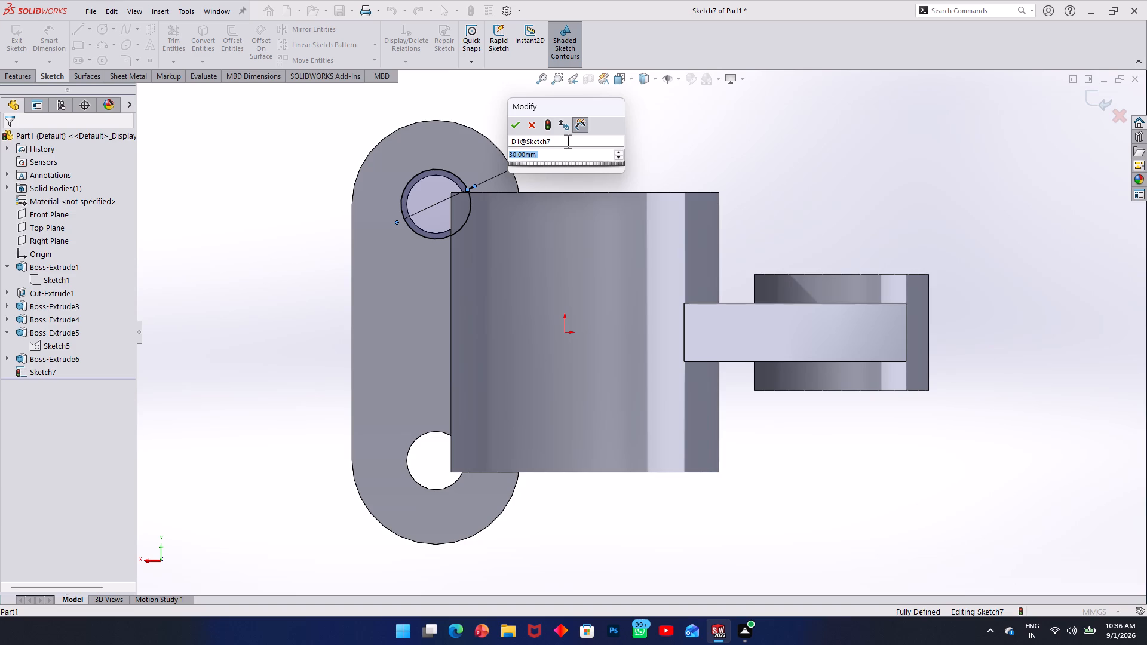
type("60")
key("Return")
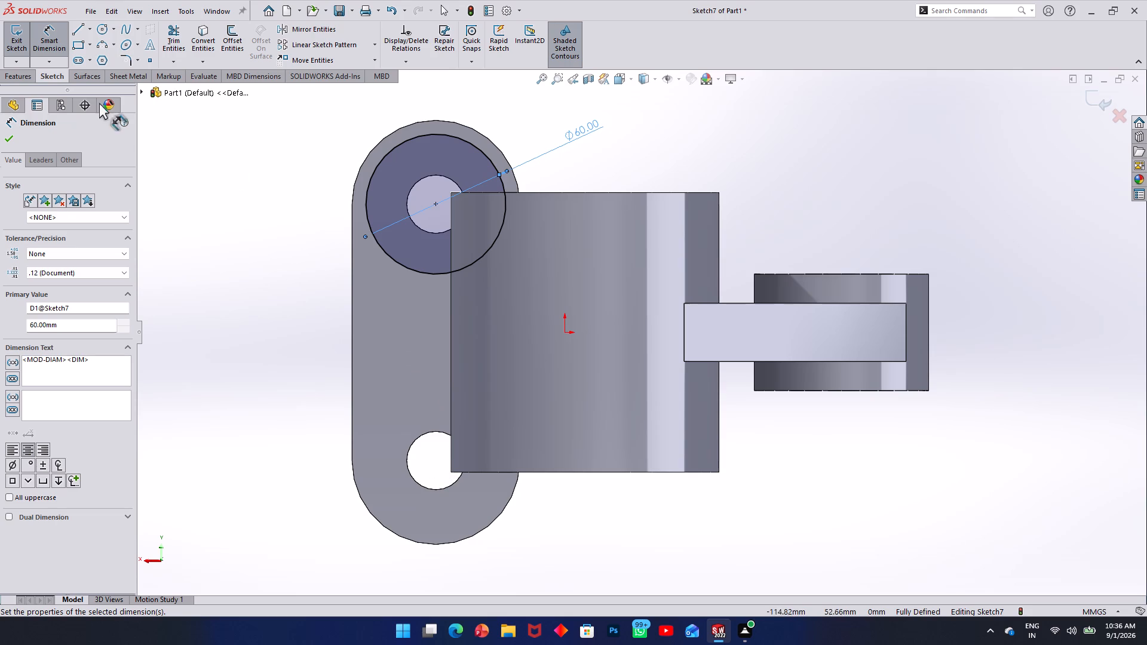
Convert the upper base hole's circular edge into the sketch.
left_click(431, 174)
left_click(199, 37)
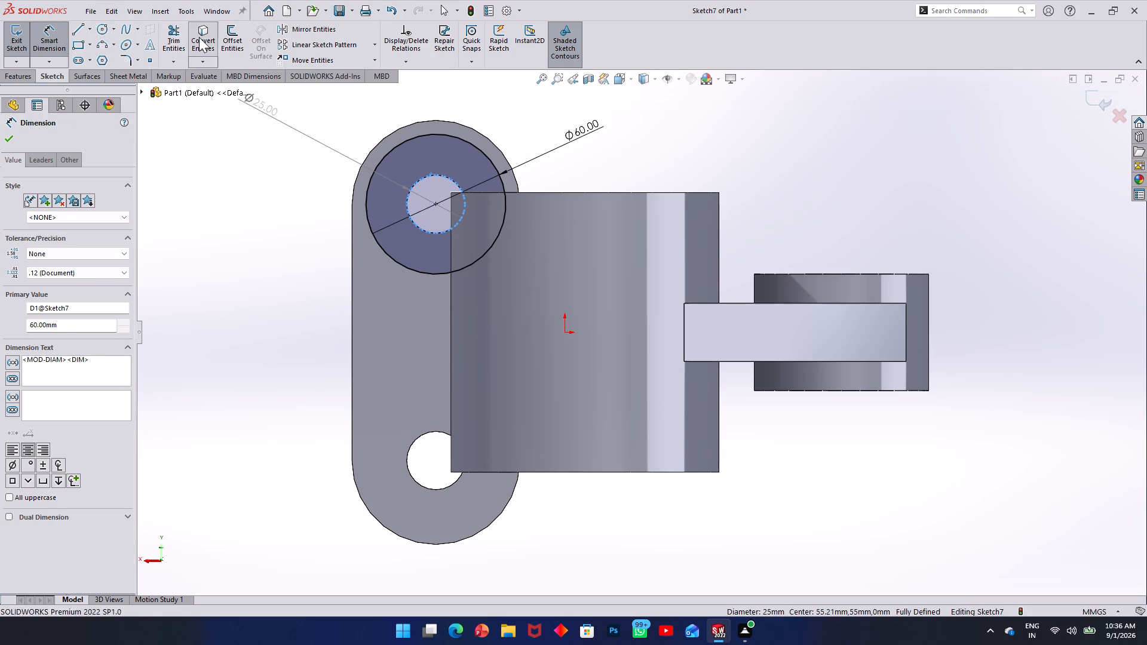
left_click(232, 234)
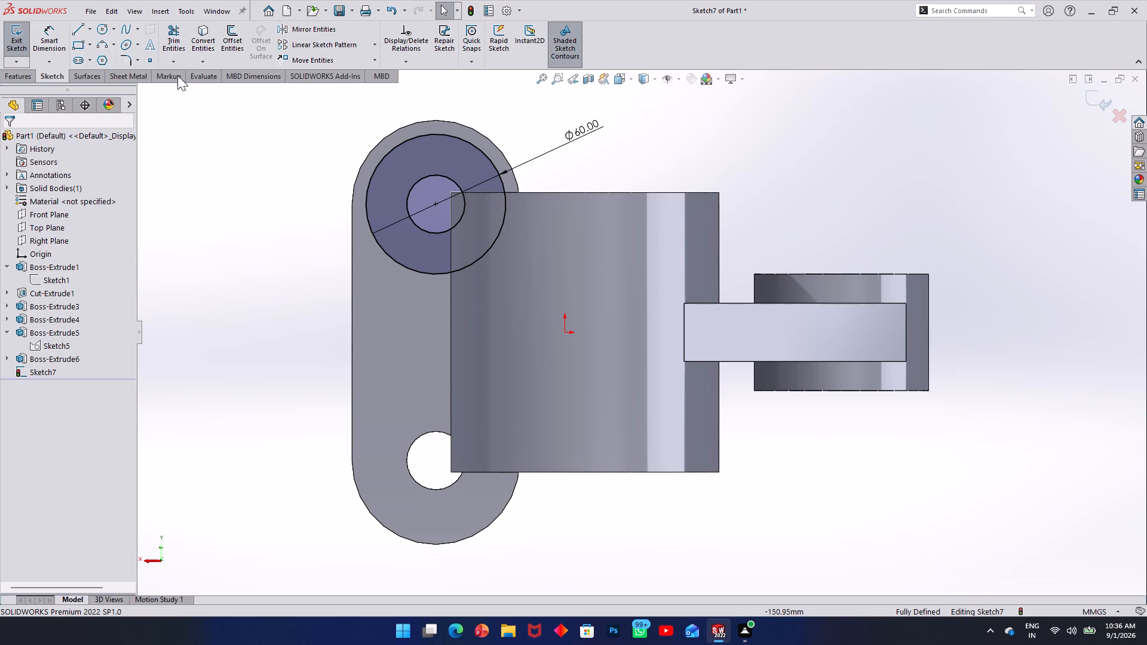
Draw a circle centred on the base plate's lower hole and dimension its diameter as 60 mm.
left_click(111, 26)
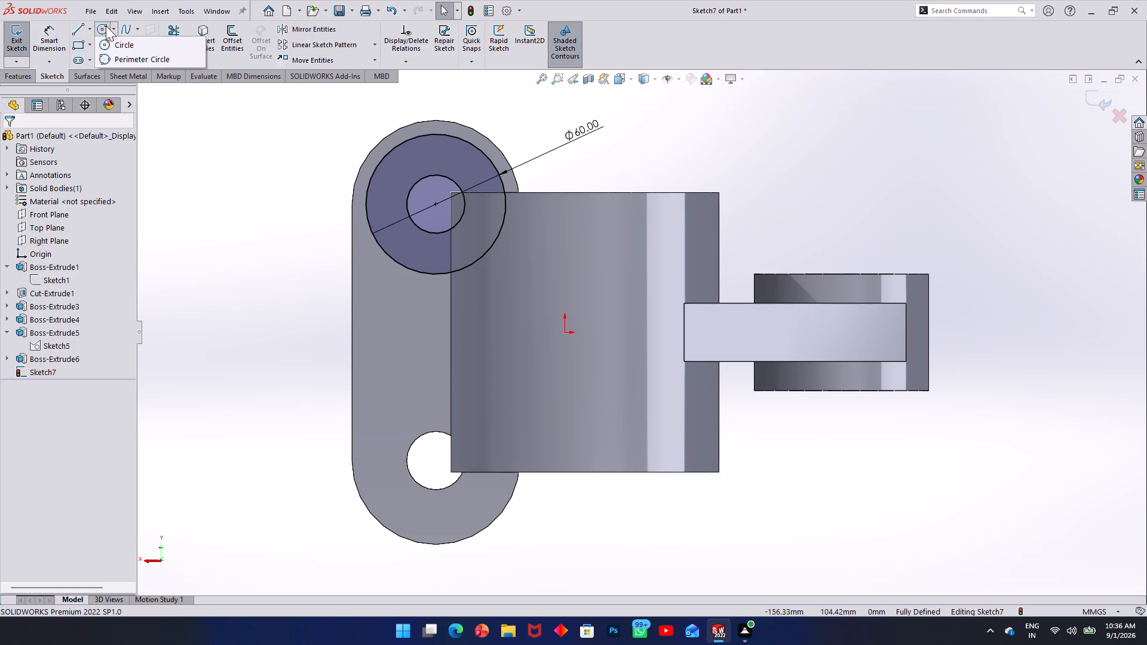
left_click(106, 26)
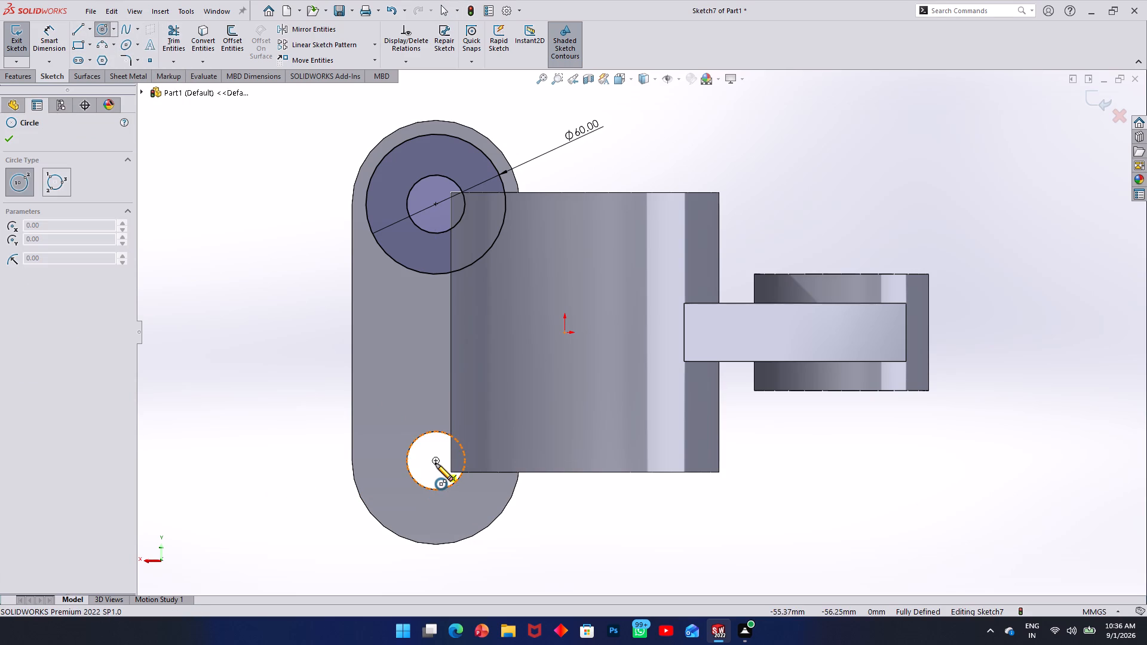
left_click(435, 460)
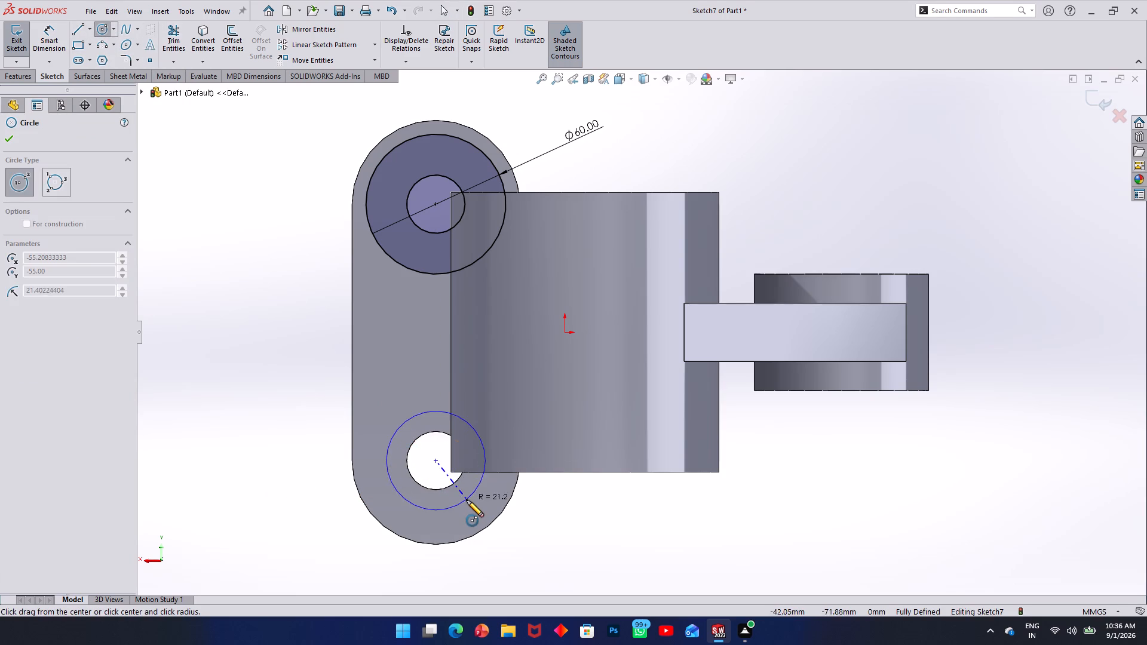
left_click(467, 500)
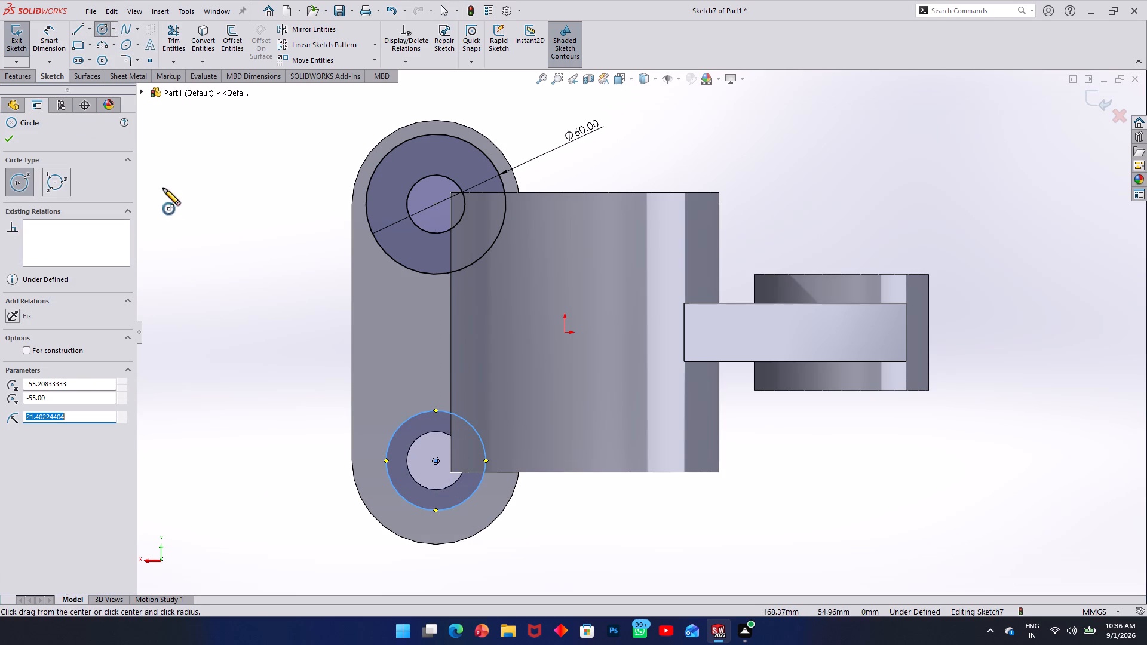
left_click(55, 30)
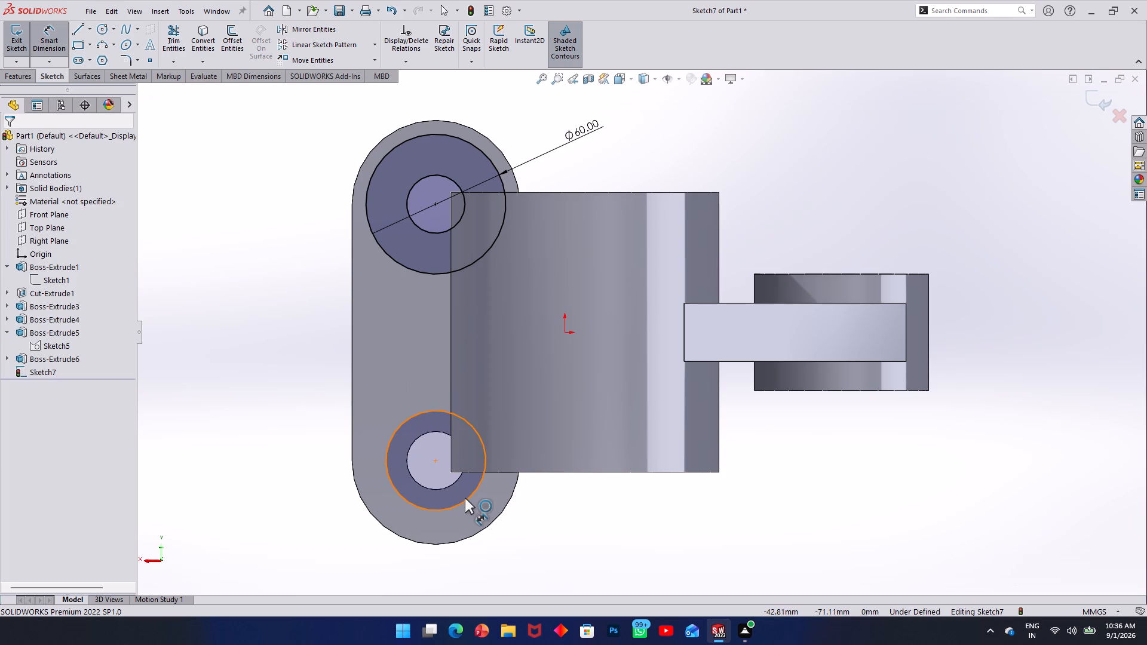
left_click(465, 498)
left_click(570, 543)
type("60")
key("Return")
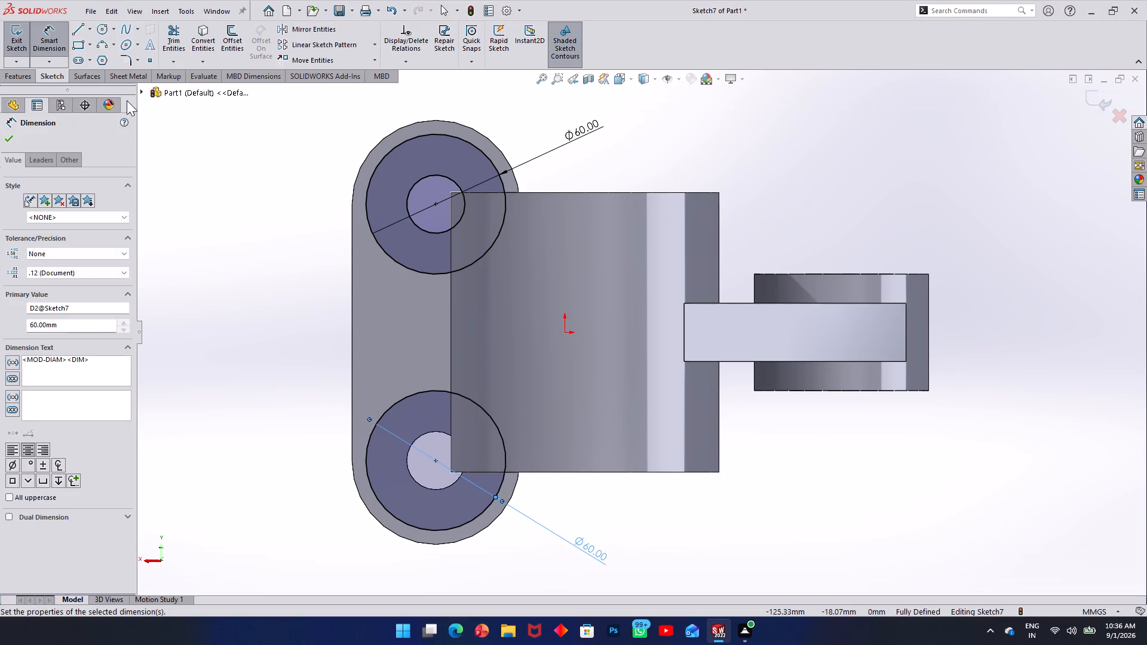
Convert the lower base hole's circular edge into the sketch and exit the sketch.
left_click(198, 46)
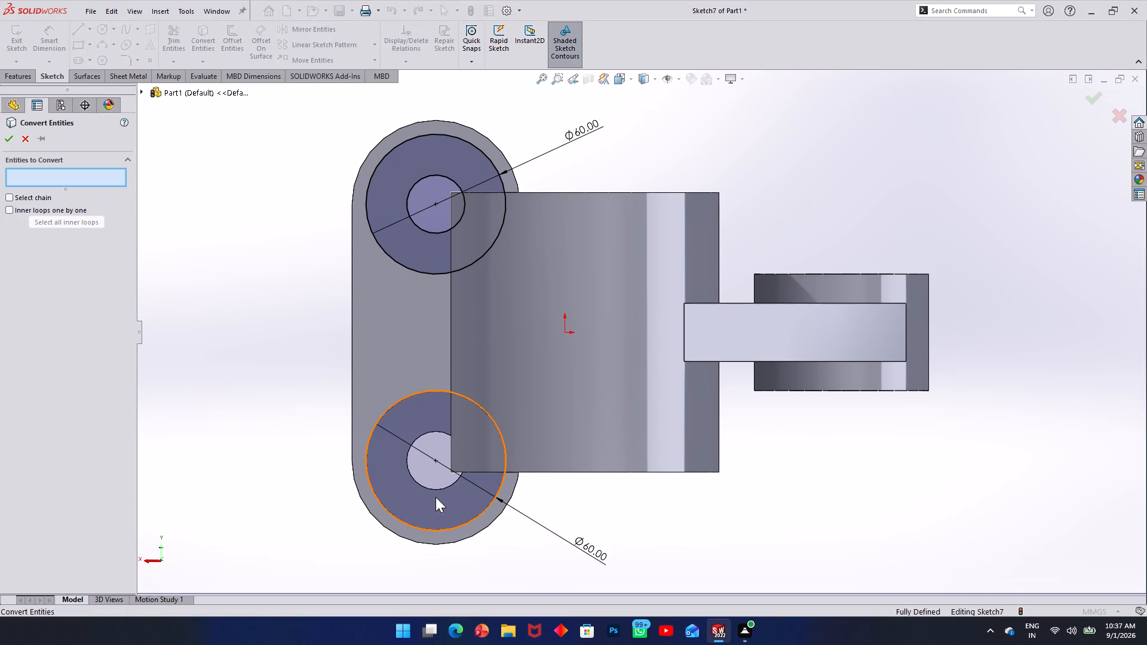
left_click(436, 490)
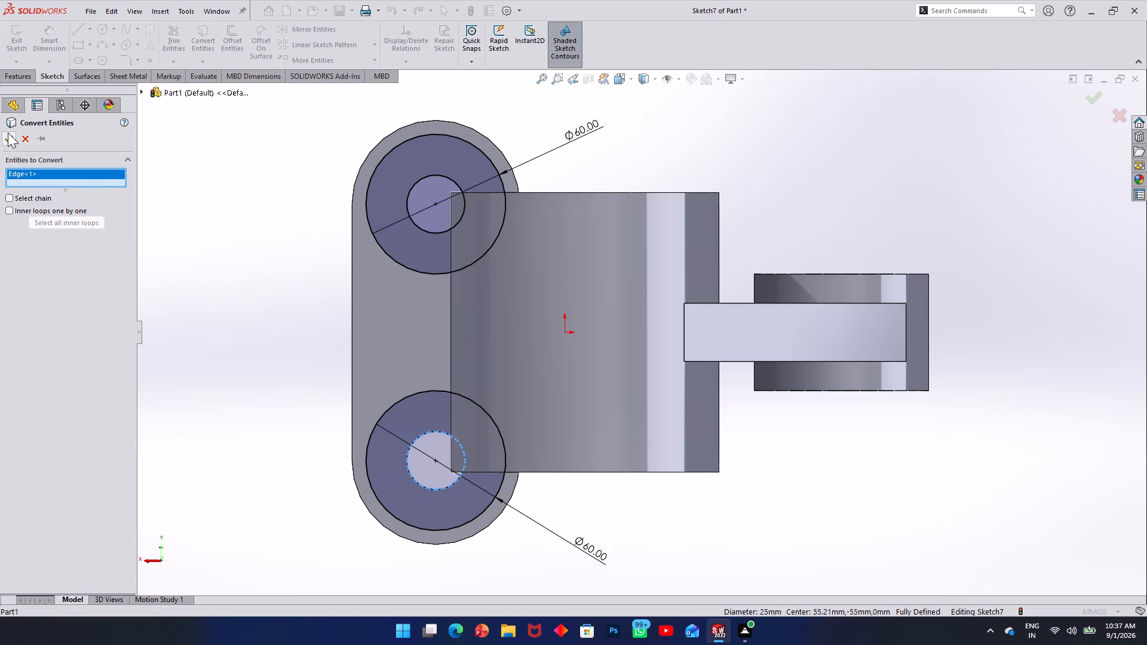
left_click(8, 133)
left_click(7, 43)
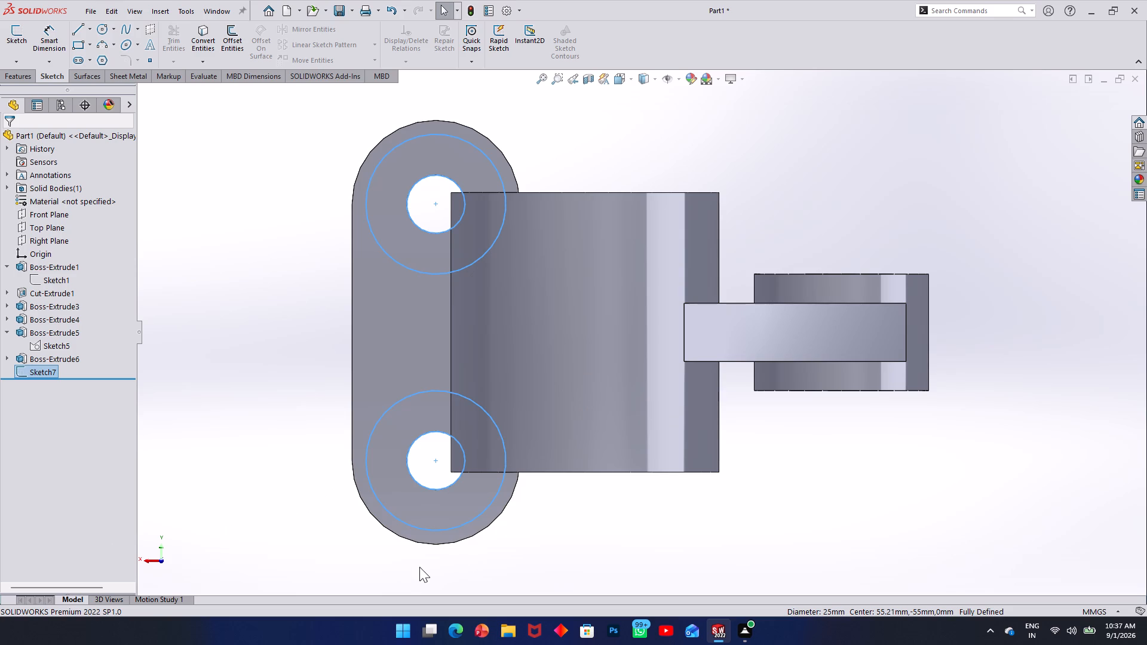
Extrude the ring profiles around both base holes as a mid-plane boss 6 mm deep, merged with the bracket.
middle_click_drag(343, 339, 344, 334)
middle_click_drag(344, 334, 354, 245)
scroll(354, 245, "down", 1)
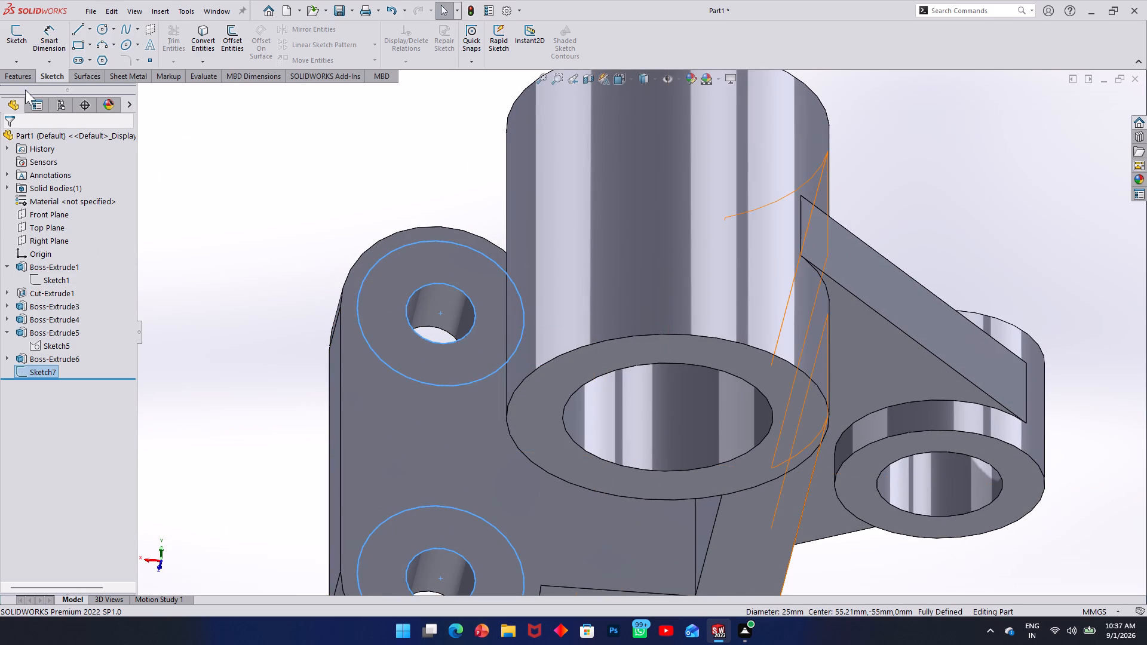
left_click(17, 81)
left_click(32, 56)
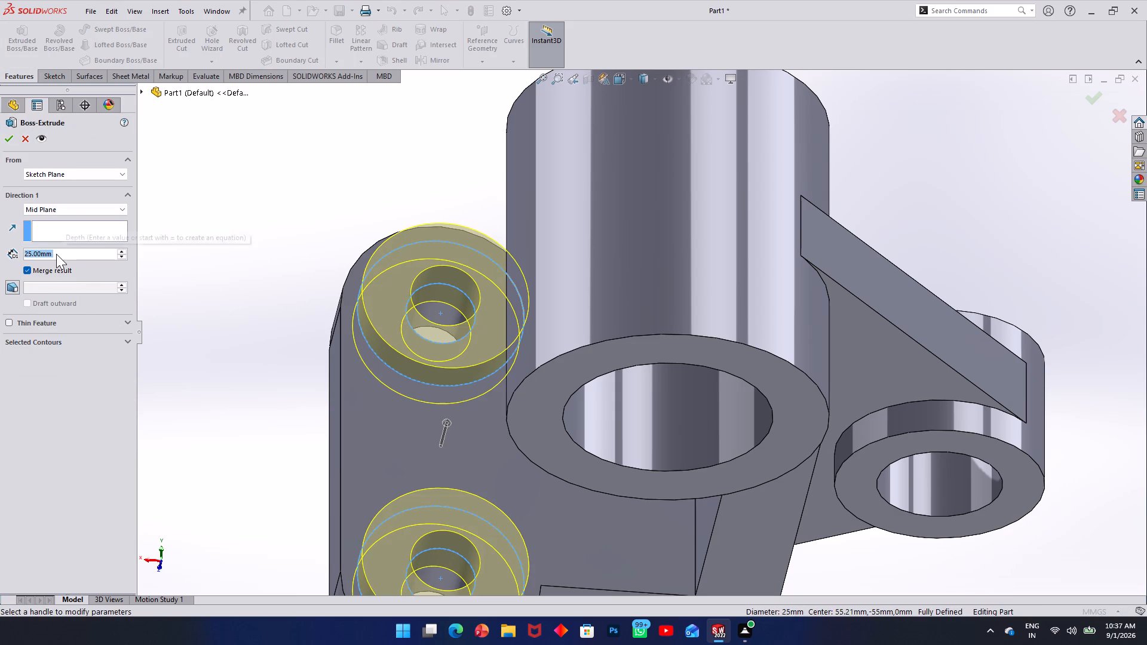
key("6")
key("Return")
left_click(12, 138)
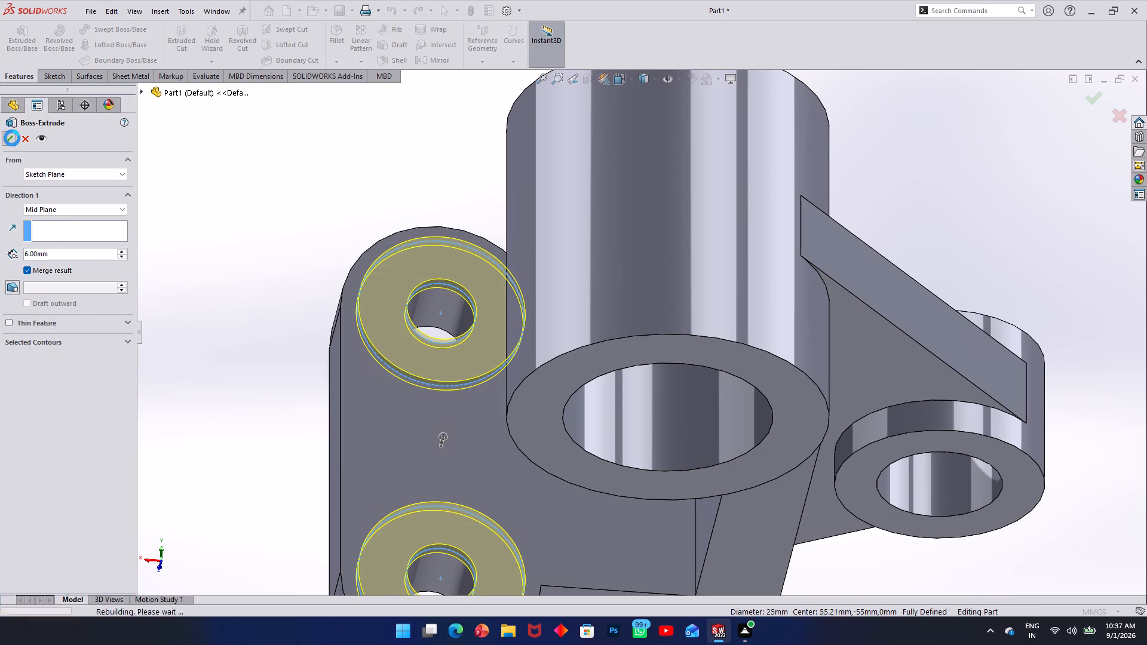
left_click(244, 367)
Examine the bracket from all sides, including the raised rings around the base holes, the cylinder, arm, web and small boss.
middle_click_drag(339, 404, 333, 254)
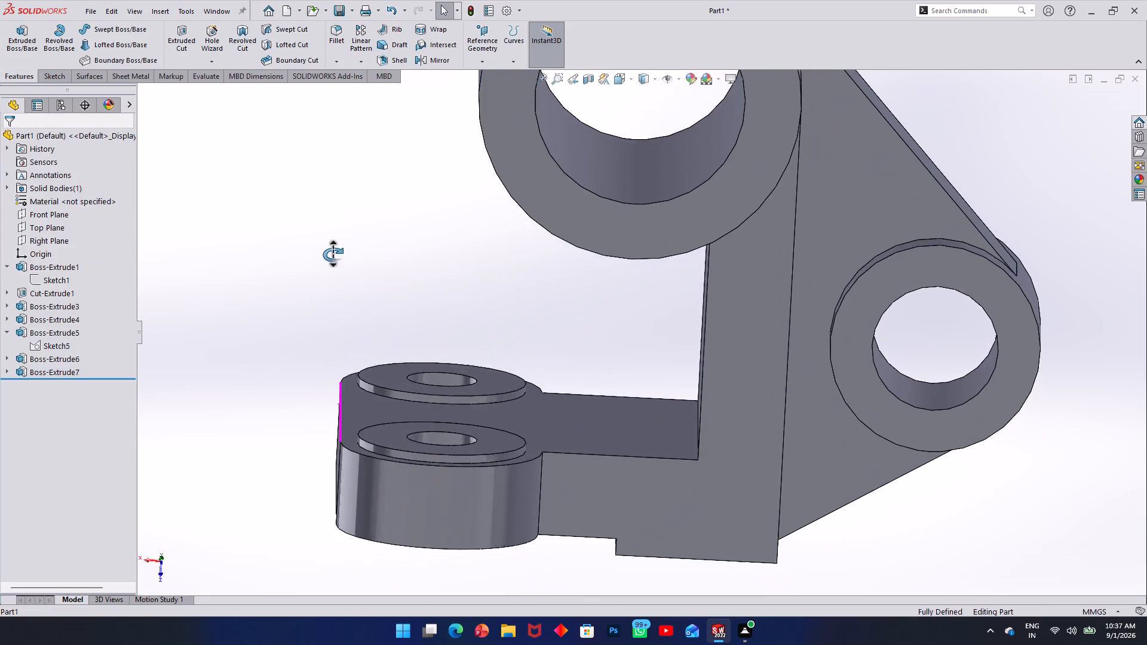
middle_click_drag(333, 254, 374, 304)
scroll(376, 324, "up", 1)
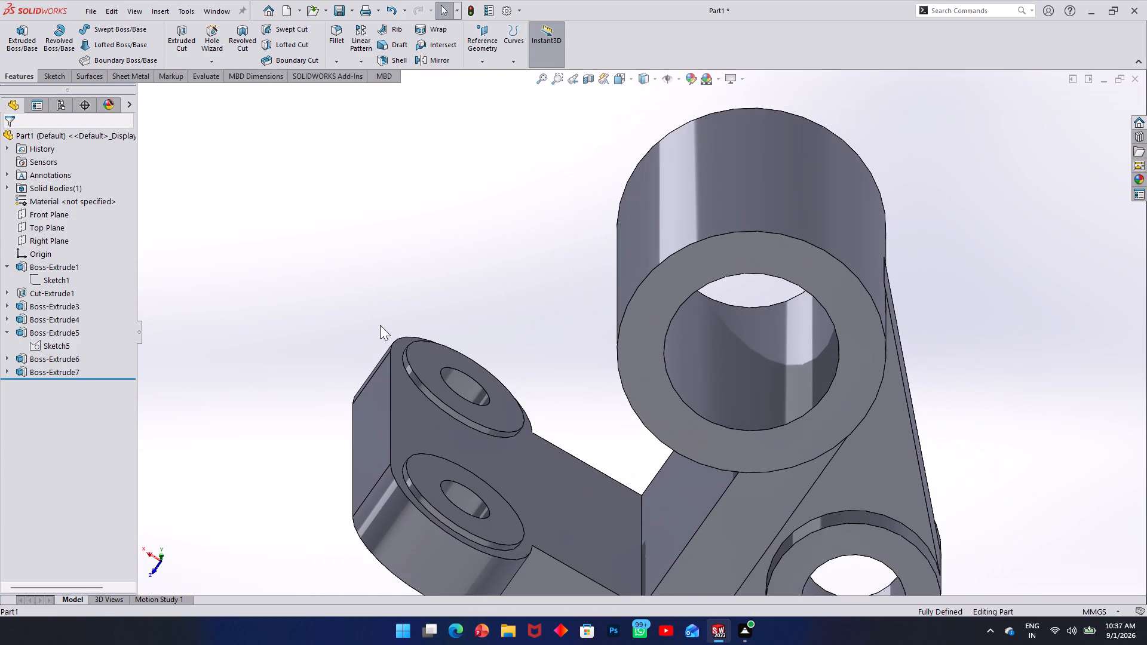
scroll(381, 325, "up", 2)
middle_click_drag(565, 348, 400, 355)
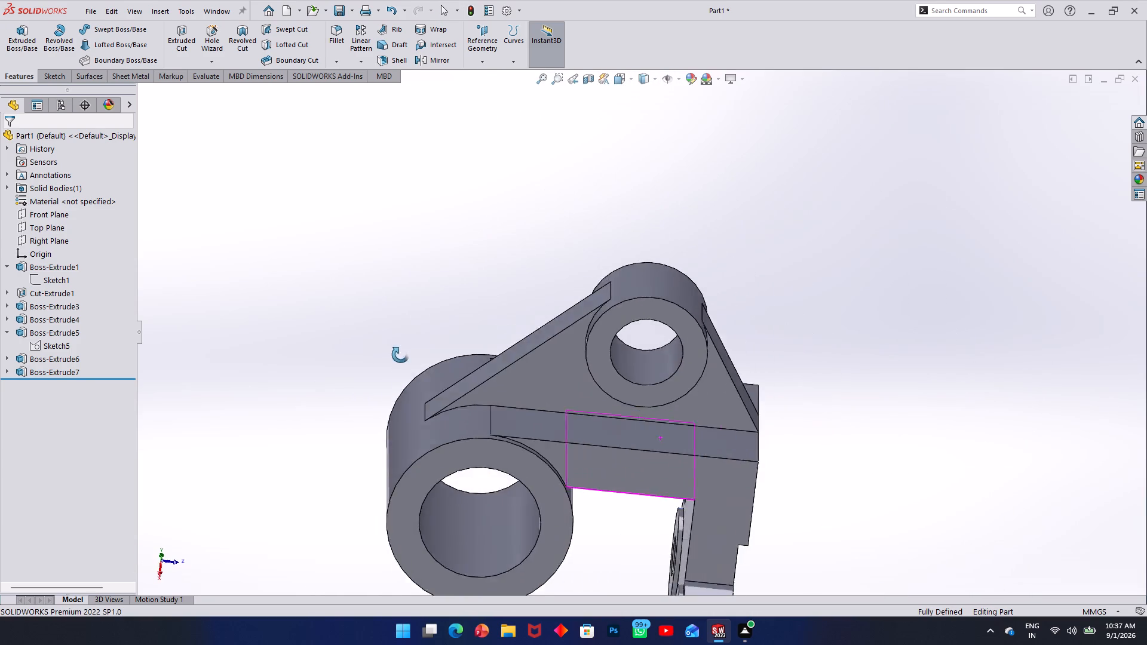
middle_click_drag(400, 355, 610, 312)
scroll(611, 340, "up", 3)
middle_click_drag(521, 330, 525, 441)
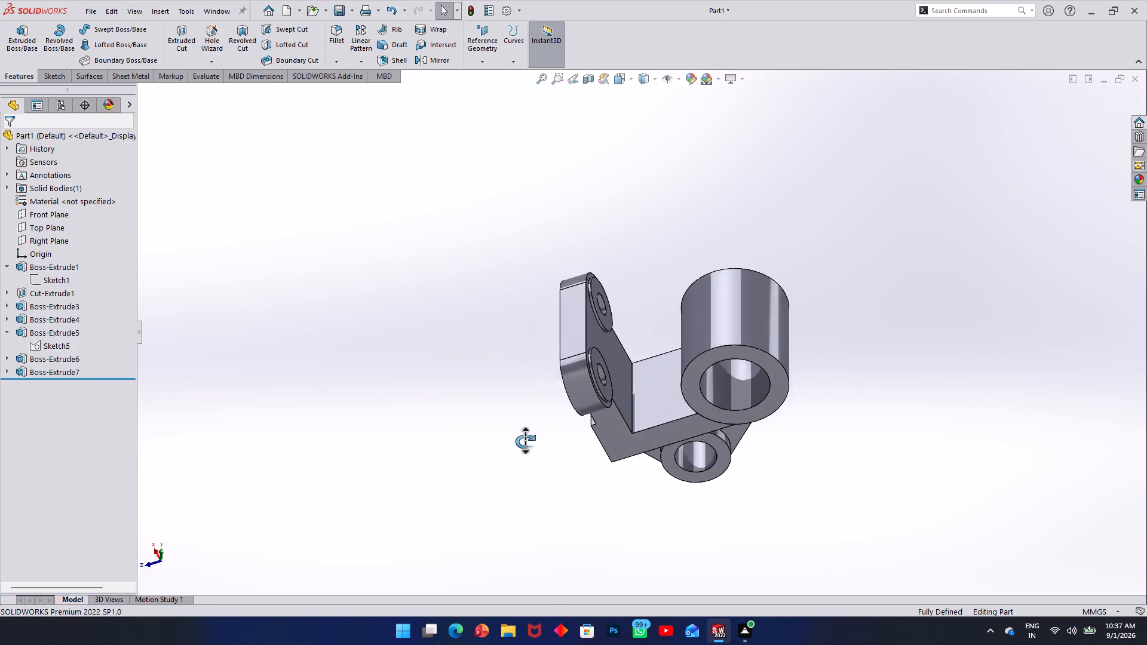
middle_click_drag(525, 441, 412, 288)
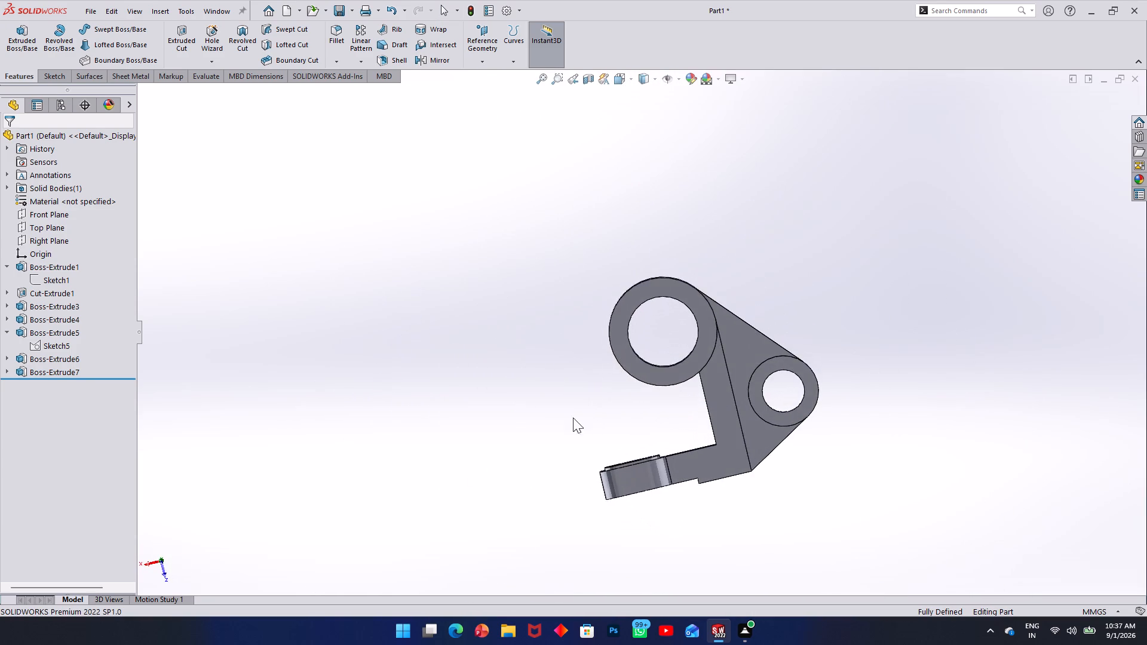
scroll(624, 437, "up", 2)
scroll(646, 442, "down", 5)
middle_click_drag(598, 302, 664, 358)
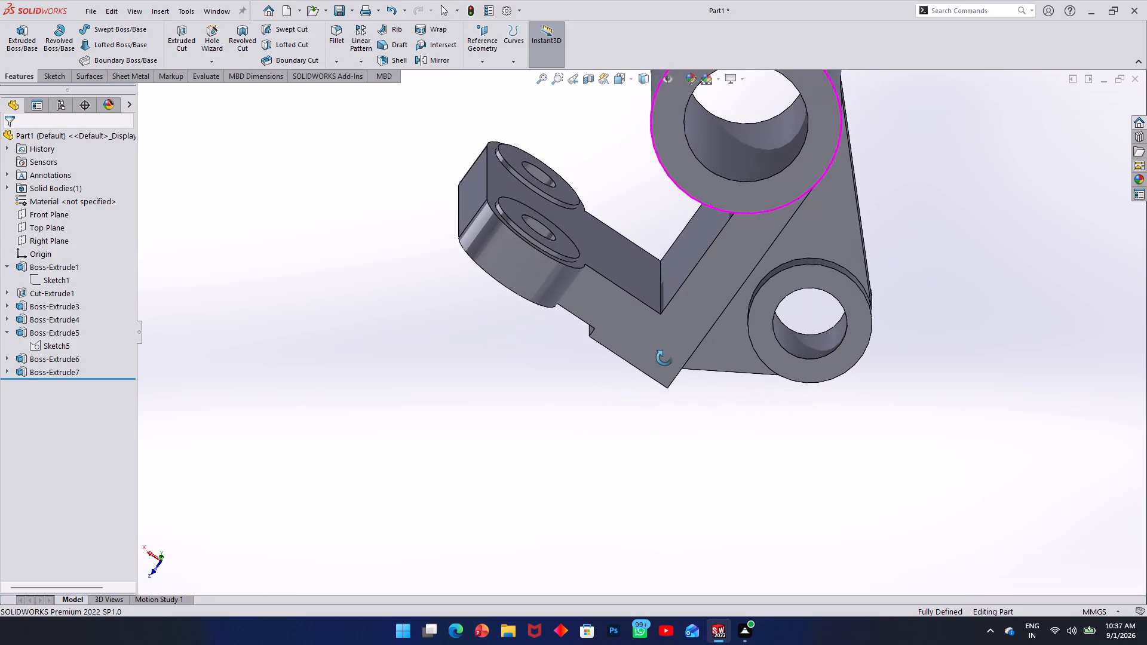
middle_click_drag(664, 358, 639, 299)
scroll(639, 298, "up", 3)
scroll(667, 205, "down", 5)
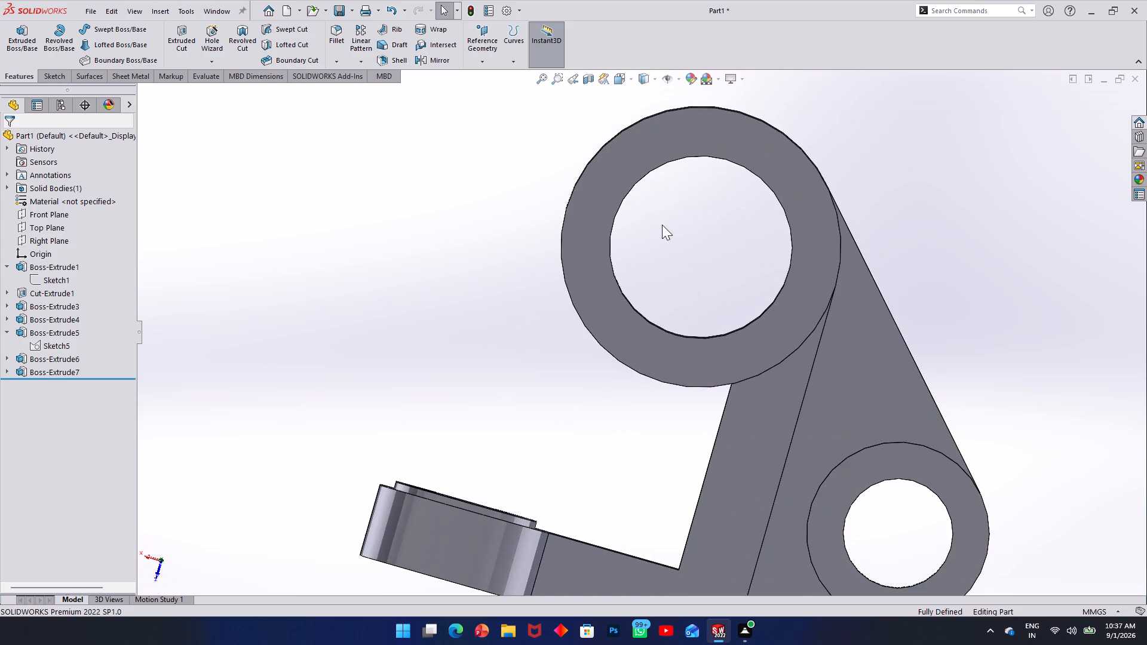
middle_click_drag(662, 225, 562, 206)
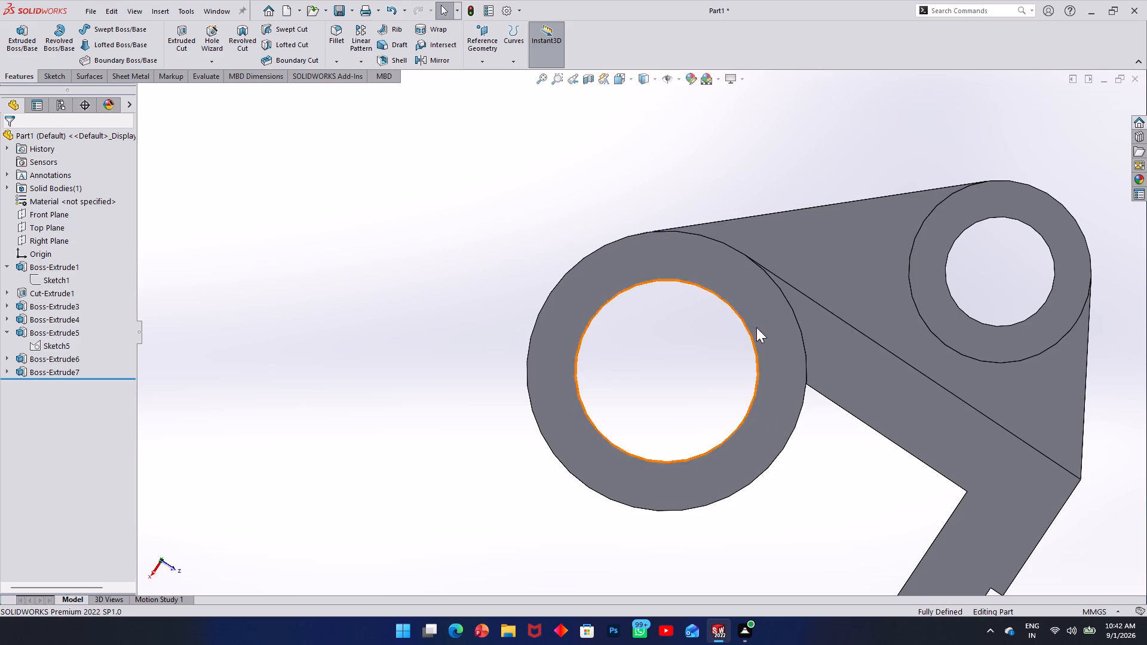
left_click(743, 400)
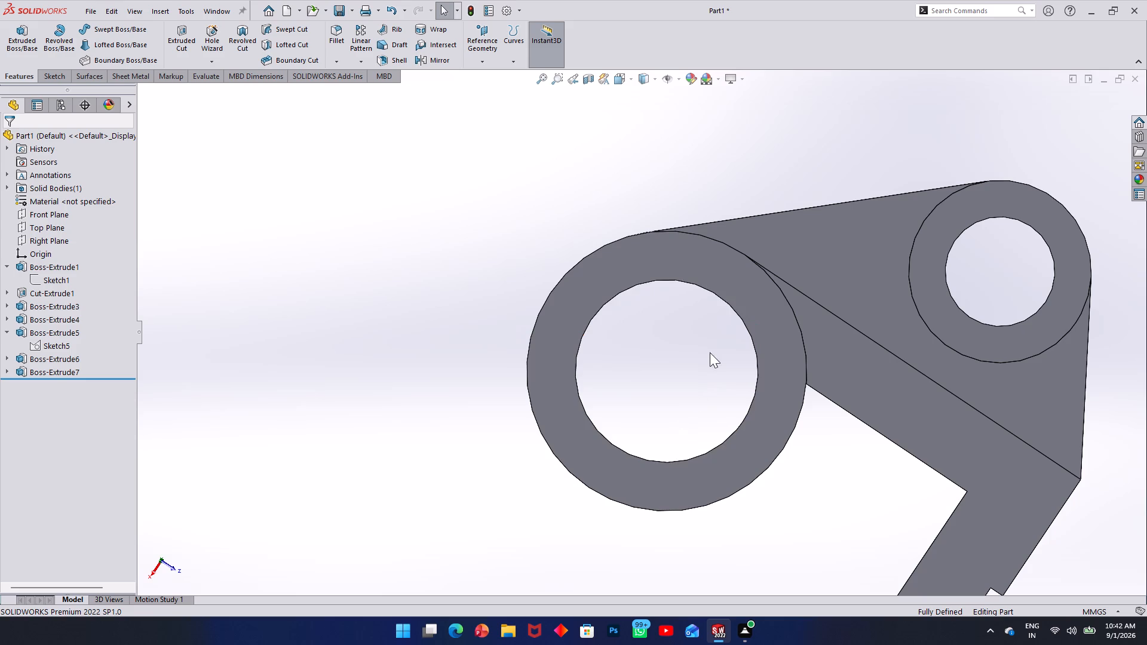
middle_click_drag(665, 237, 545, 253)
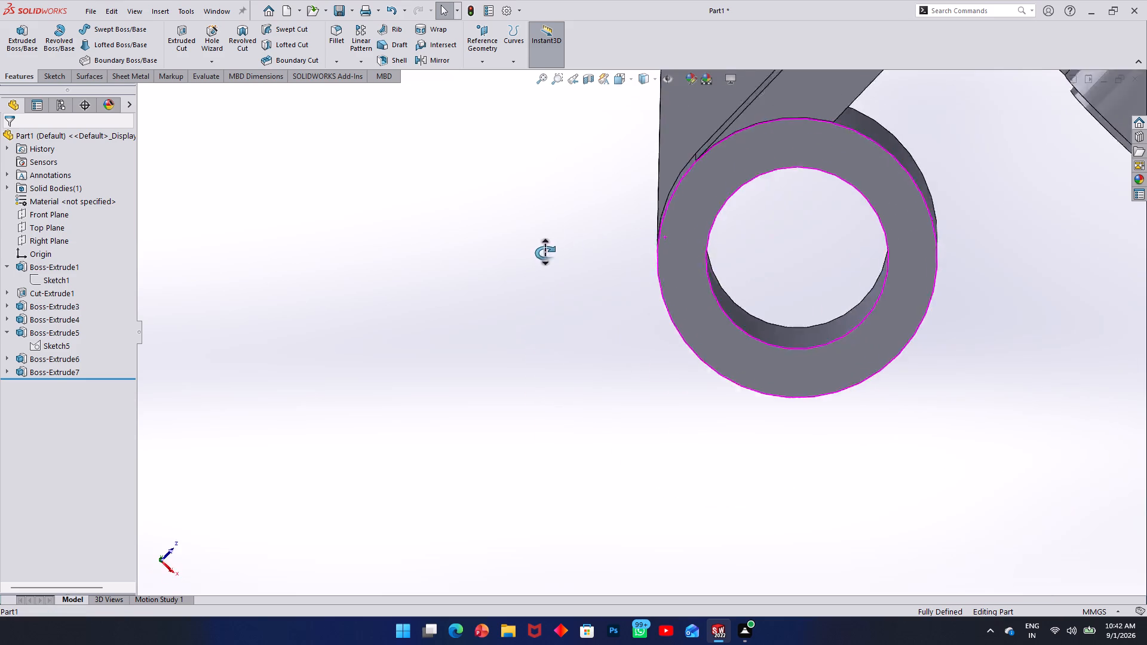
middle_click_drag(545, 253, 598, 245)
scroll(616, 233, "up", 3)
middle_click_drag(1001, 238, 905, 523)
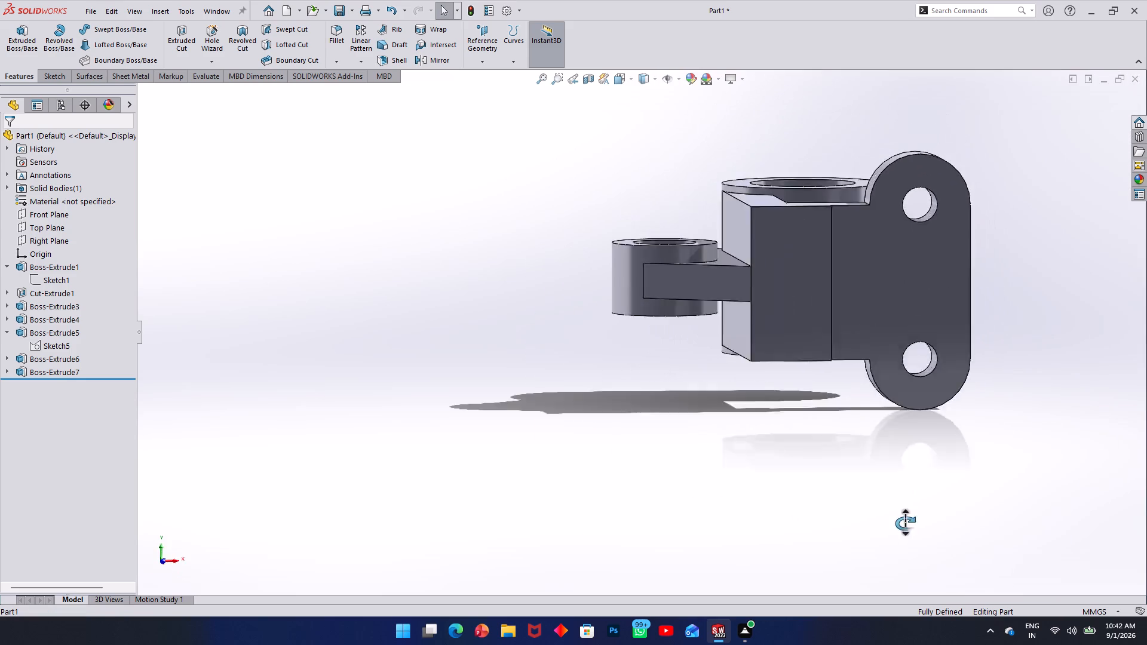
middle_click_drag(905, 523, 910, 544)
middle_click_drag(922, 199, 867, 537)
scroll(865, 552, "up", 1)
scroll(875, 365, "down", 2)
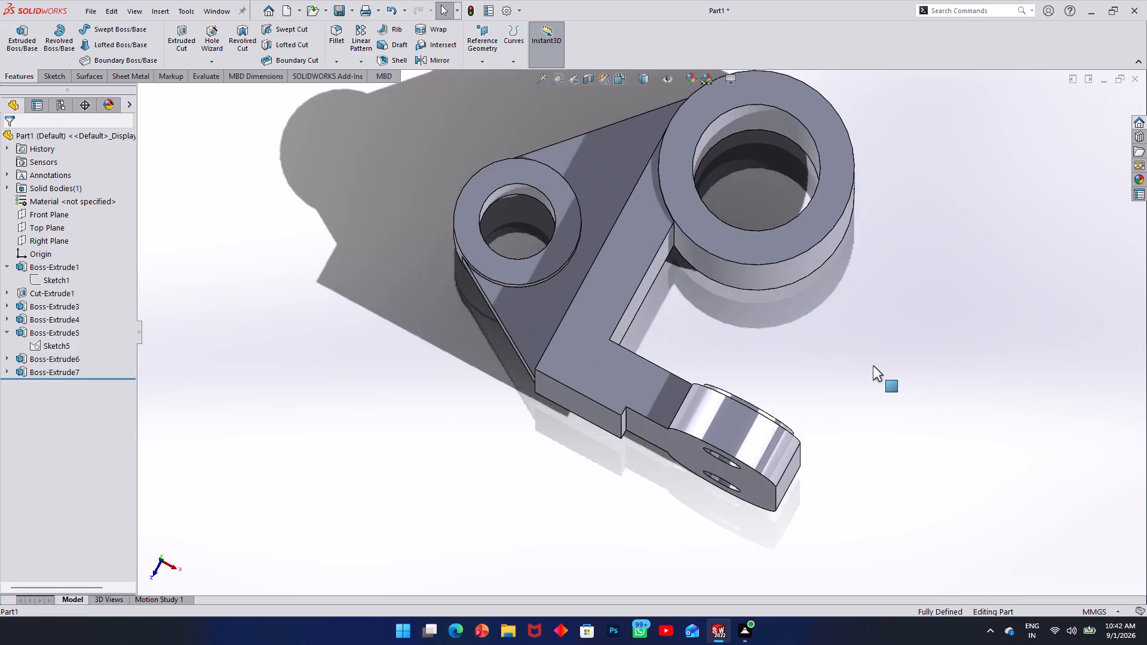
scroll(855, 359, "up", 1)
middle_click_drag(852, 358, 643, 120)
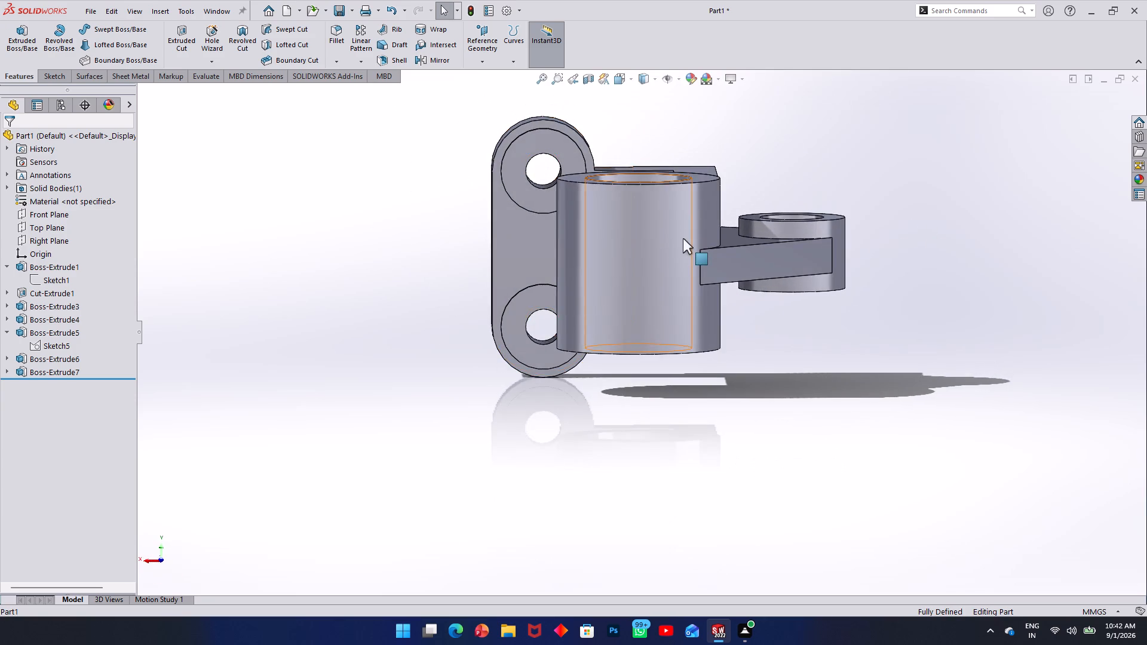
middle_click_drag(682, 236, 625, 69)
middle_click_drag(659, 222, 673, 193)
scroll(674, 193, "up", 1)
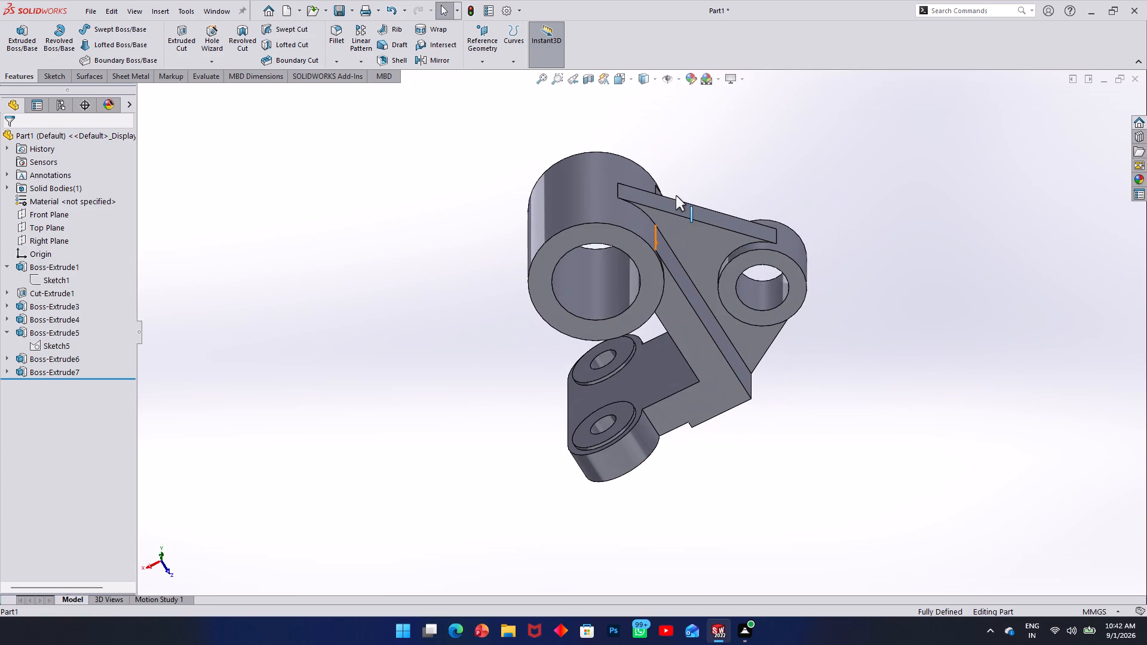
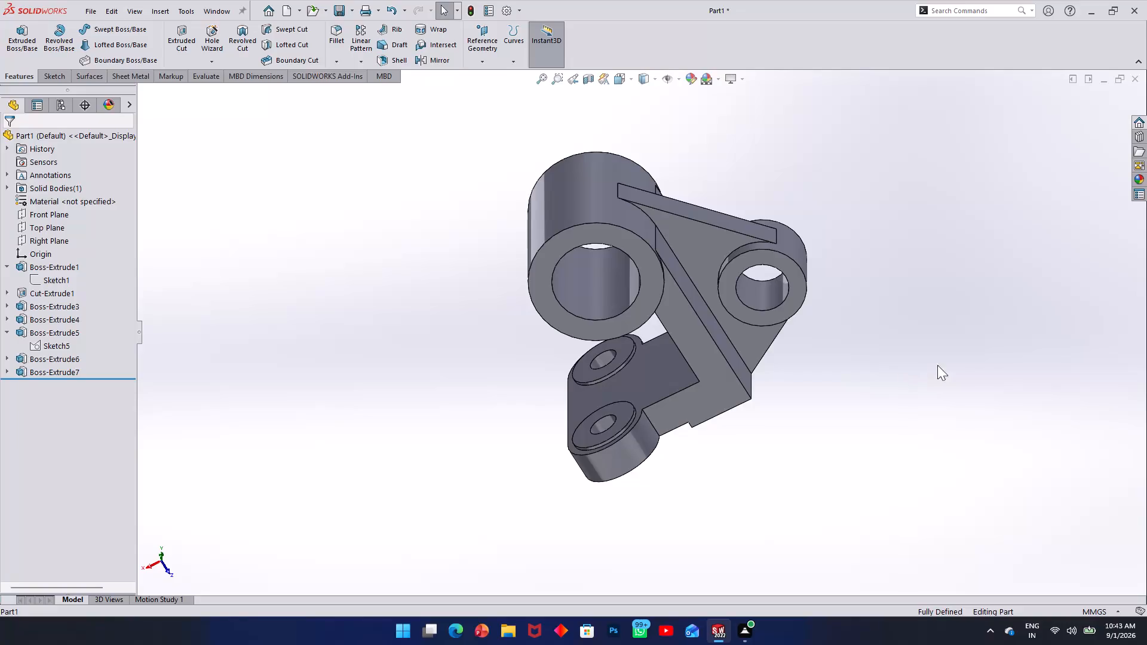
Save the bracket part in the Downloads folder under the name "1 part 3d -1".
middle_click_drag(608, 260, 626, 254)
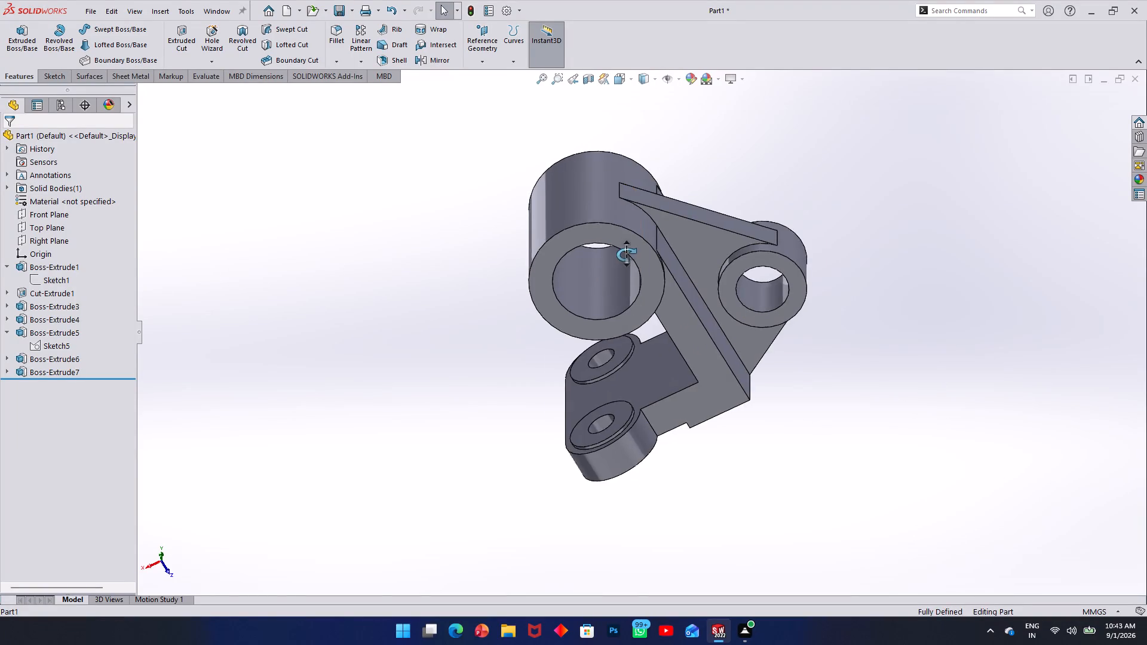
middle_click_drag(626, 254, 691, 193)
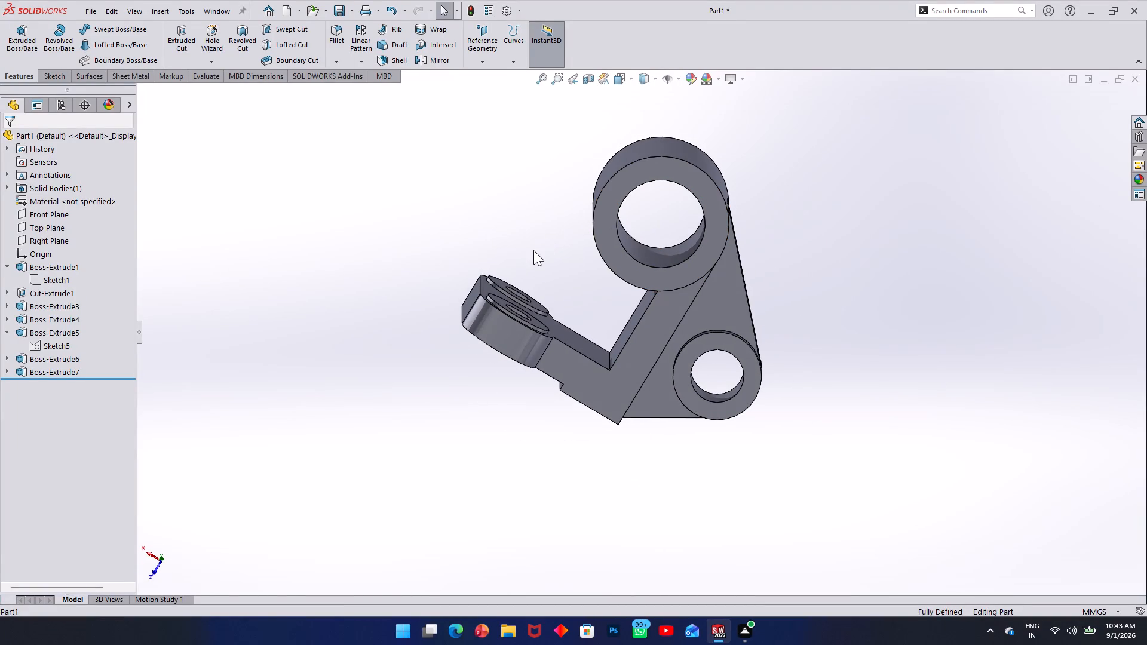
key("ctrl+s")
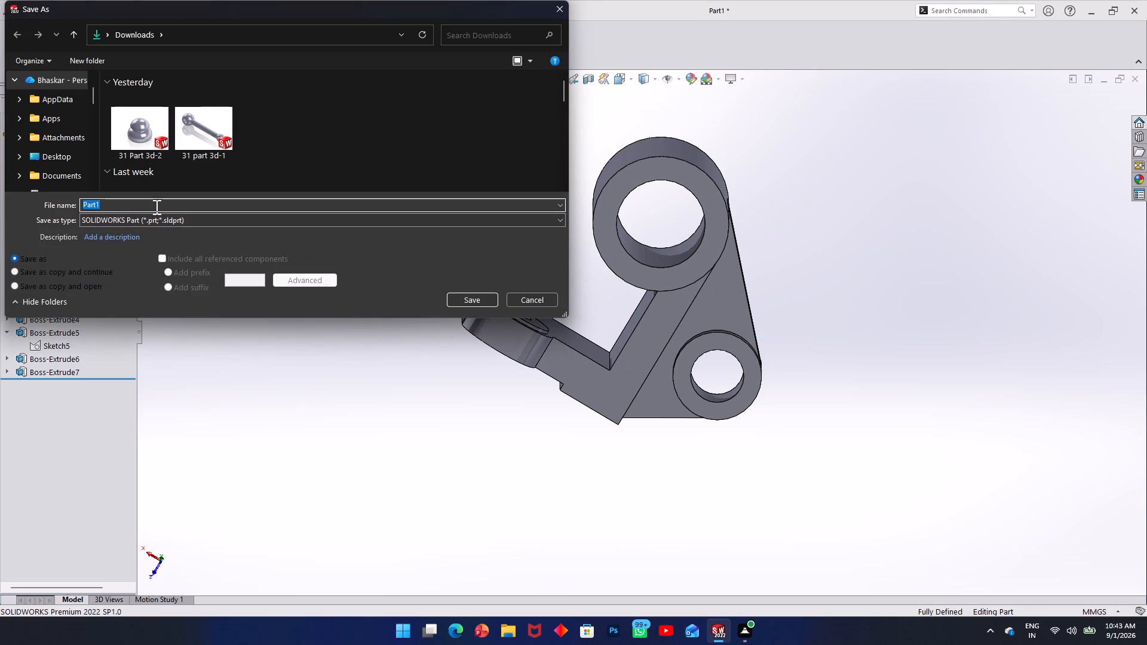
key("backslash")
key("BackSpace")
type("1 part")
key("space")
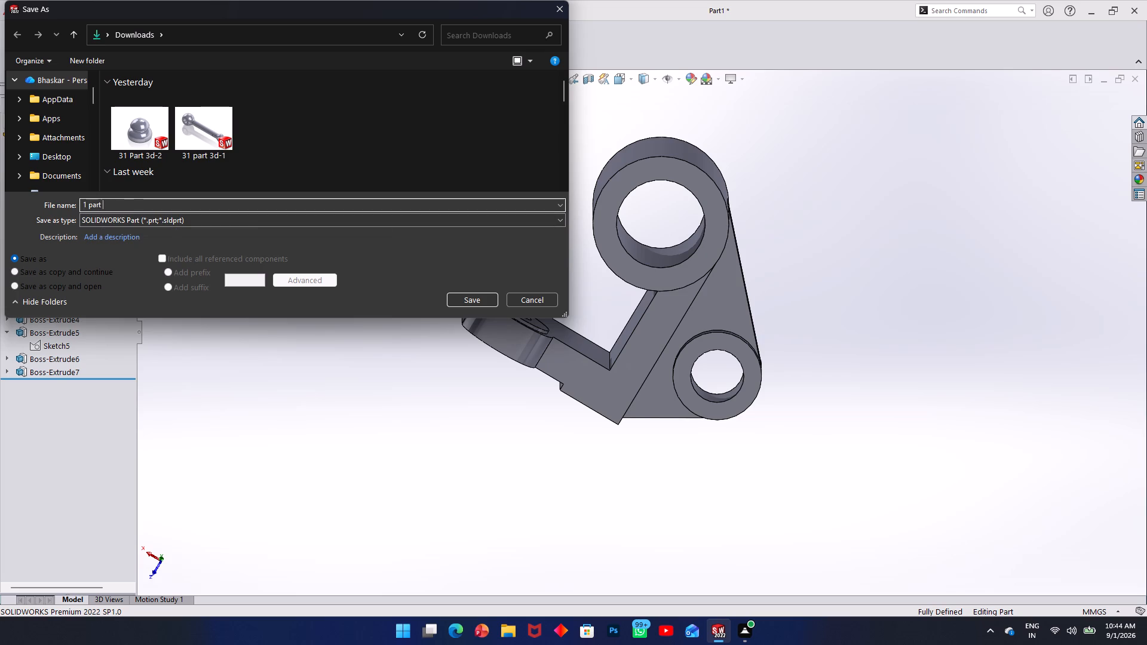
type("3d")
key("space")
key("minus")
key("1")
left_click(458, 296)
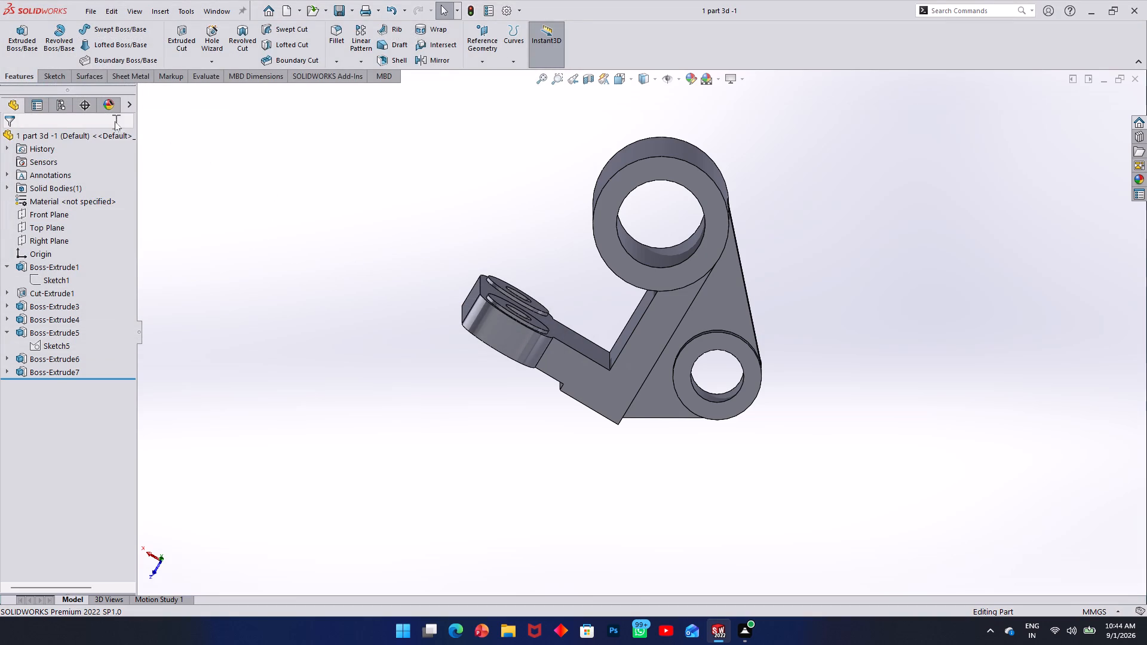
Create a drawing from the bracket part on a standard A0 (ISO) sheet with the sheet format displayed.
left_click(87, 11)
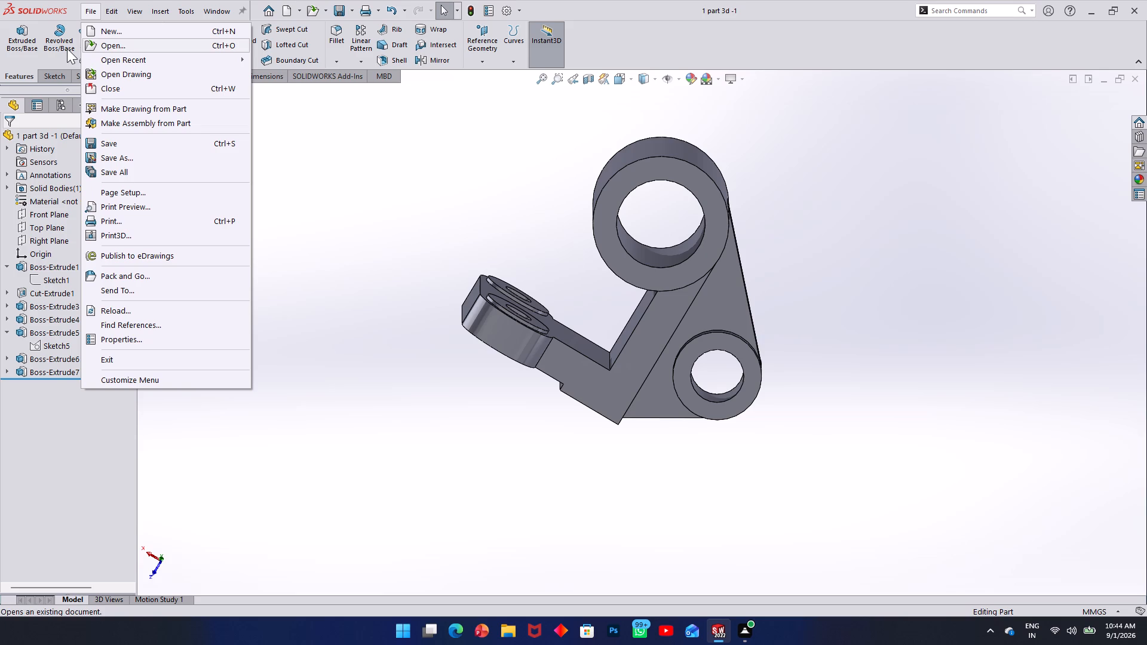
left_click(136, 109)
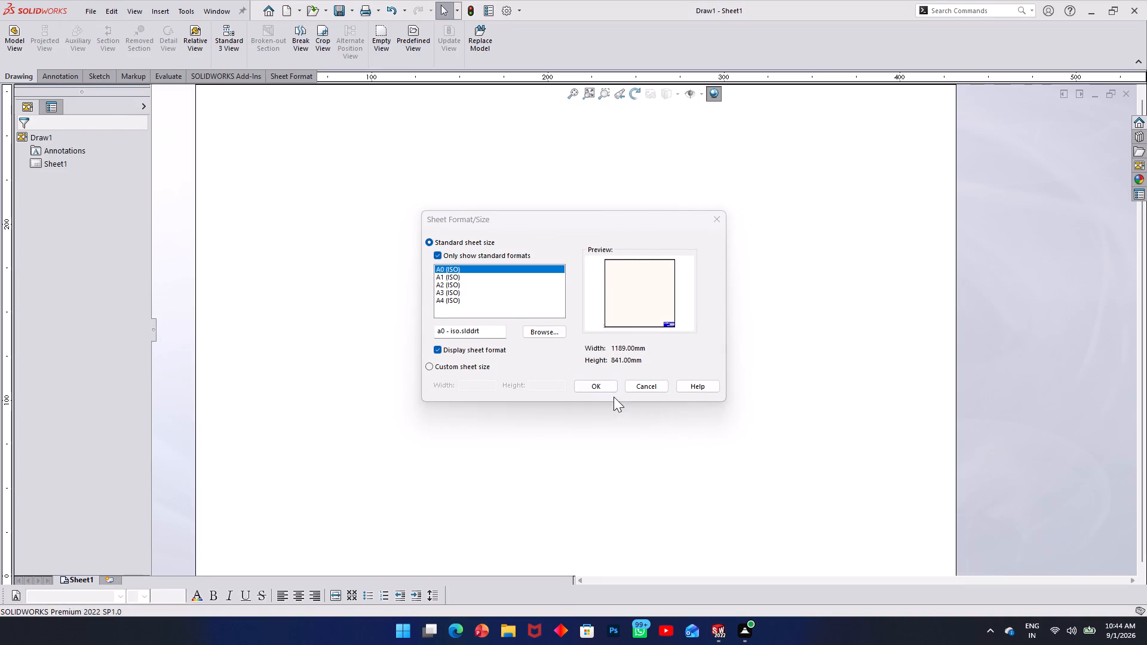
left_click(597, 385)
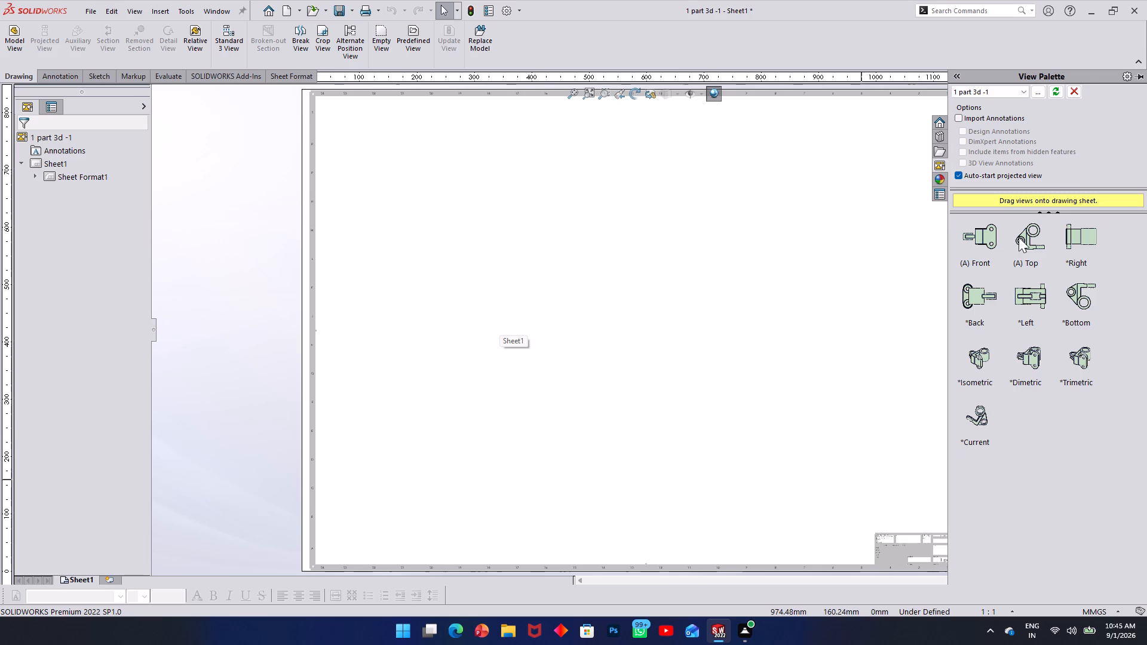
Place the bracket's Front view in the sheet's upper right area, with projected views below it, left of it and diagonally down to the right.
left_click(973, 246)
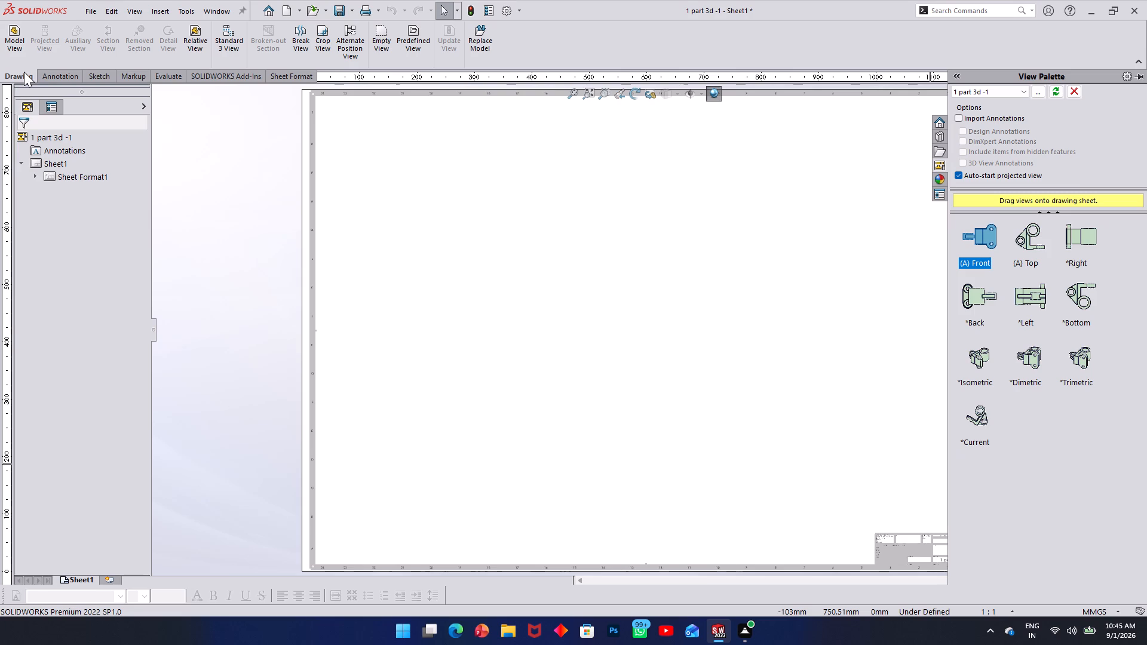
left_click_drag(979, 236, 799, 197)
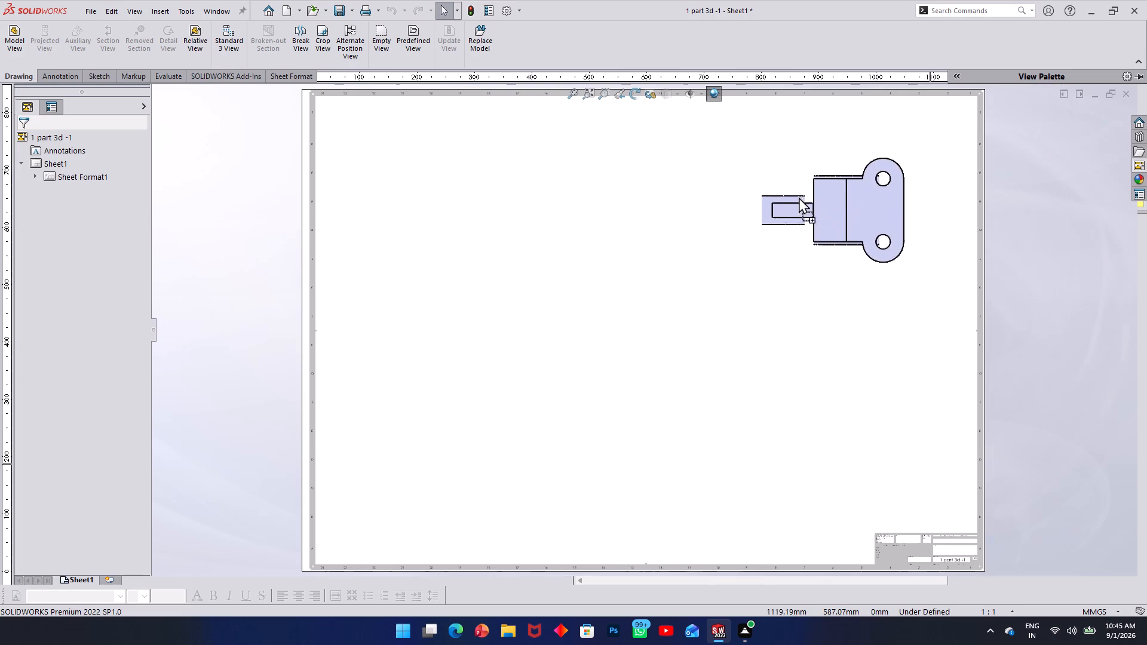
left_click_drag(799, 197, 728, 177)
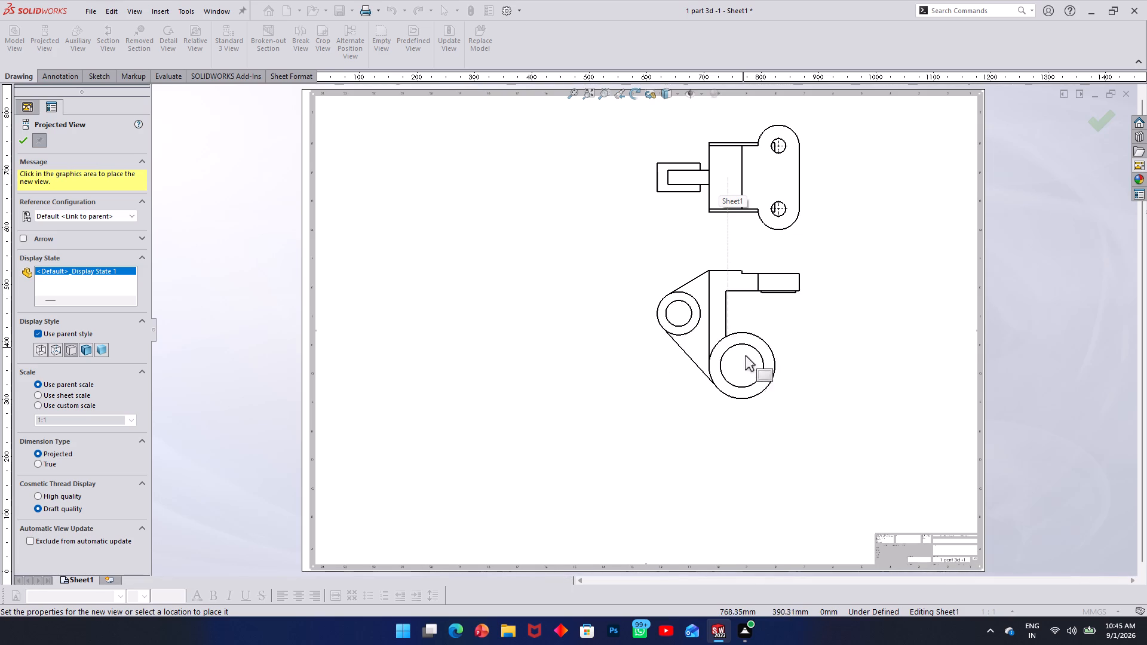
left_click(747, 406)
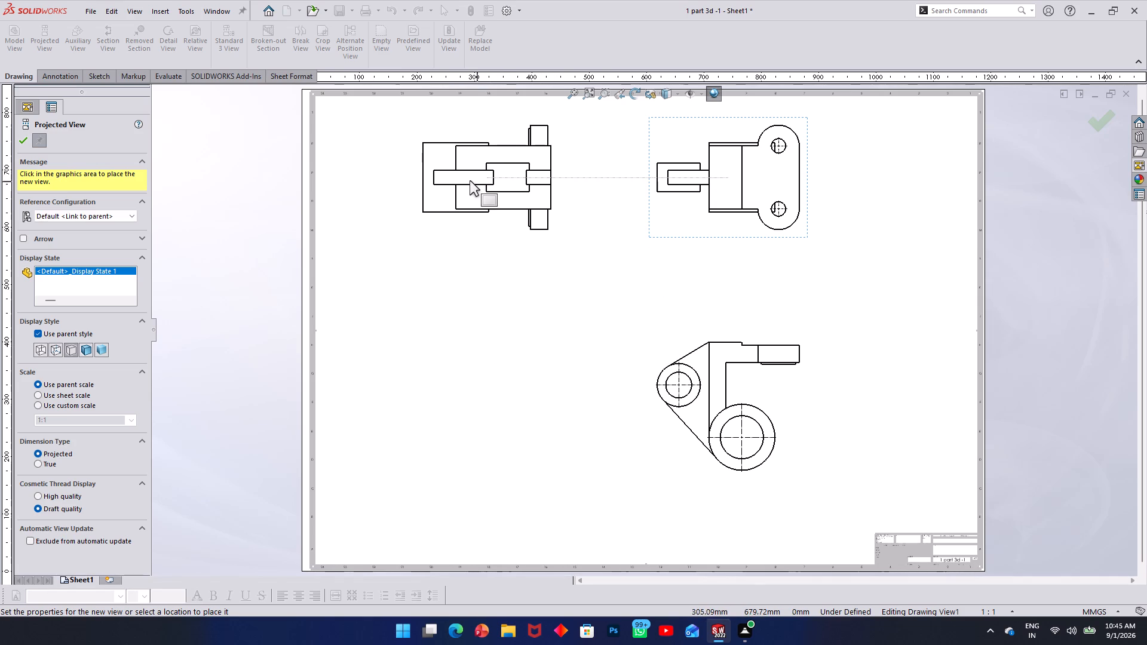
left_click(464, 179)
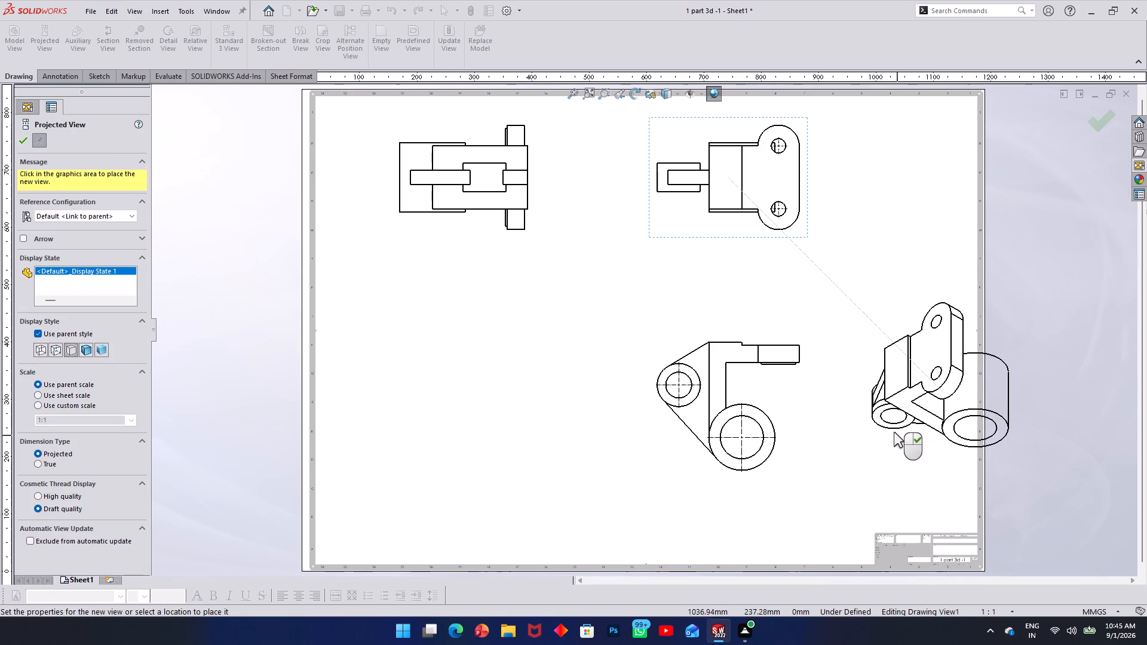
left_click(852, 398)
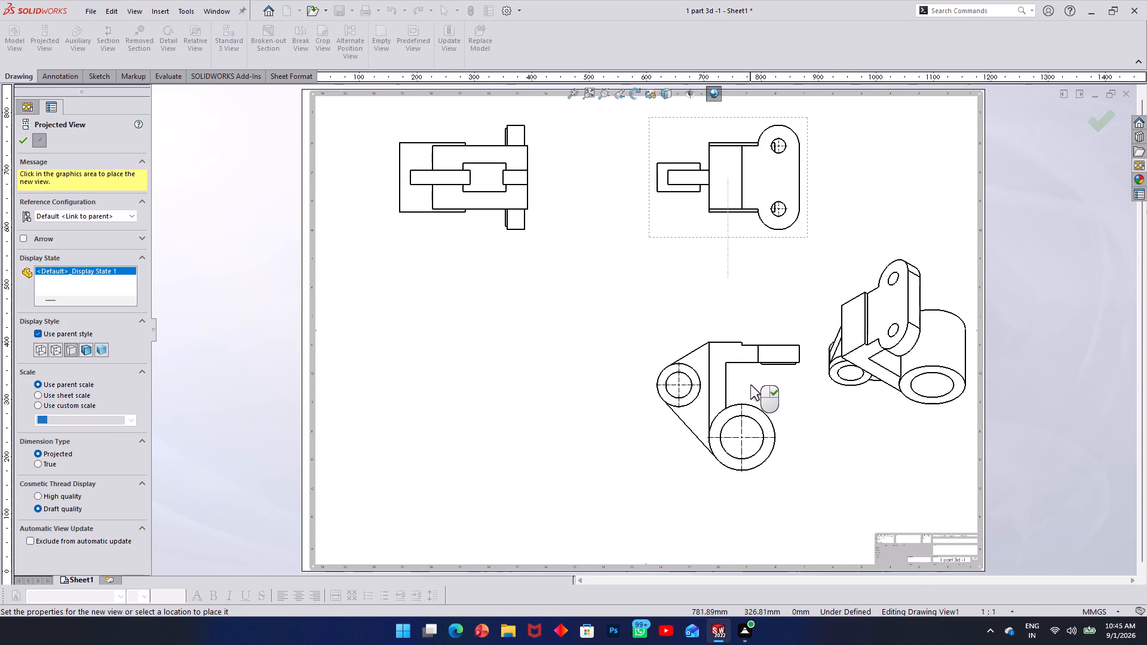
key("Escape")
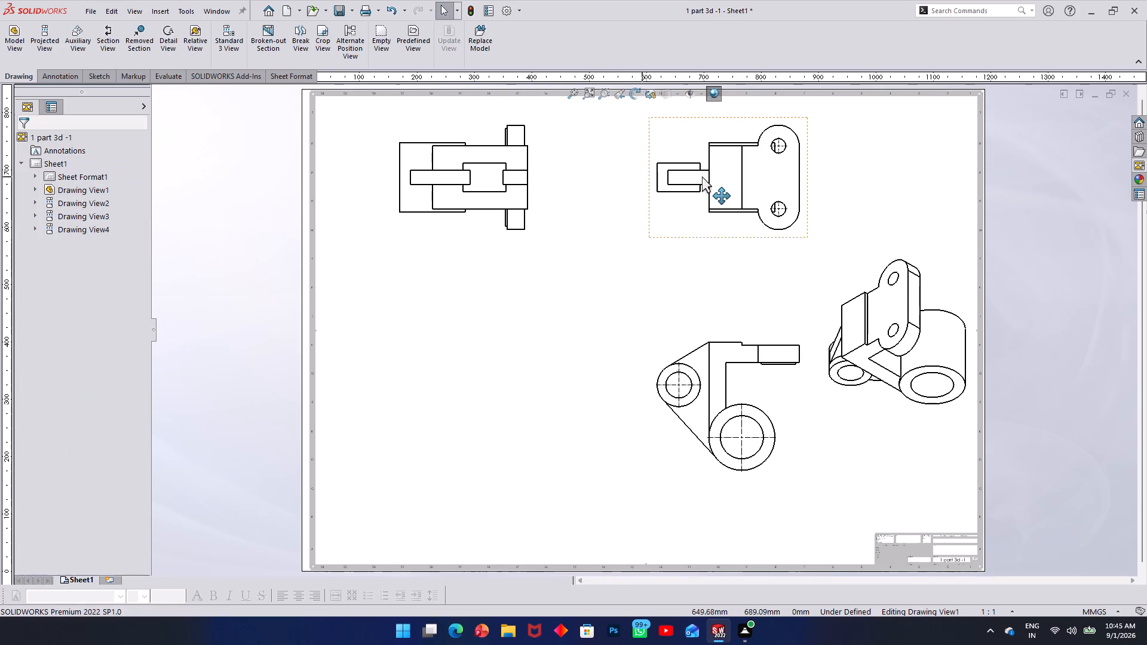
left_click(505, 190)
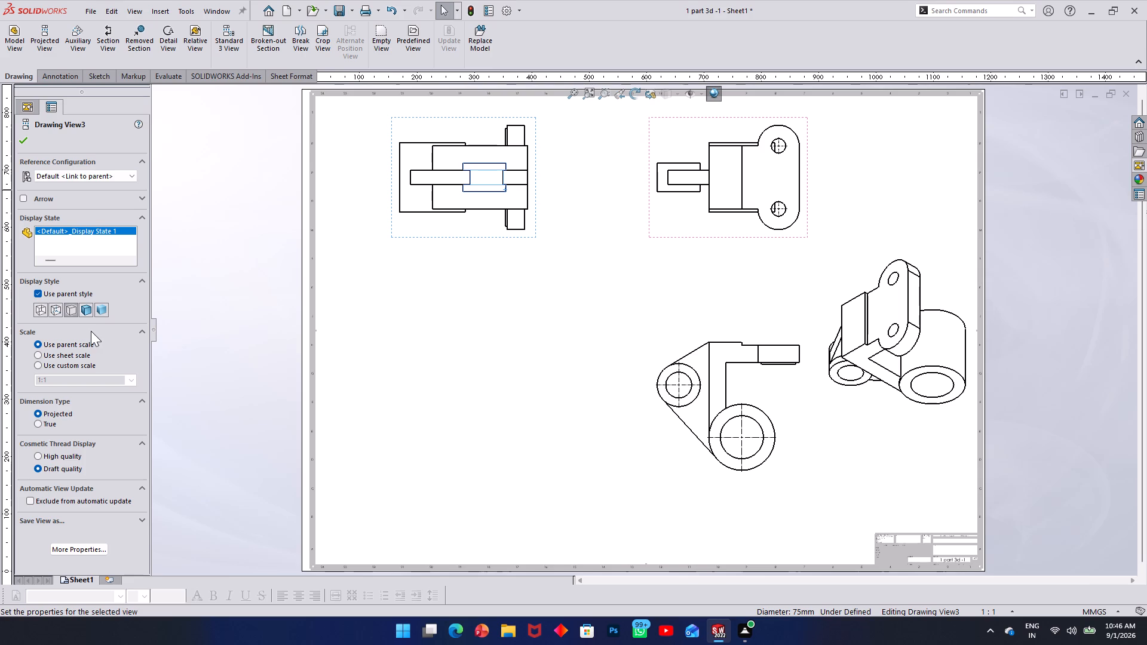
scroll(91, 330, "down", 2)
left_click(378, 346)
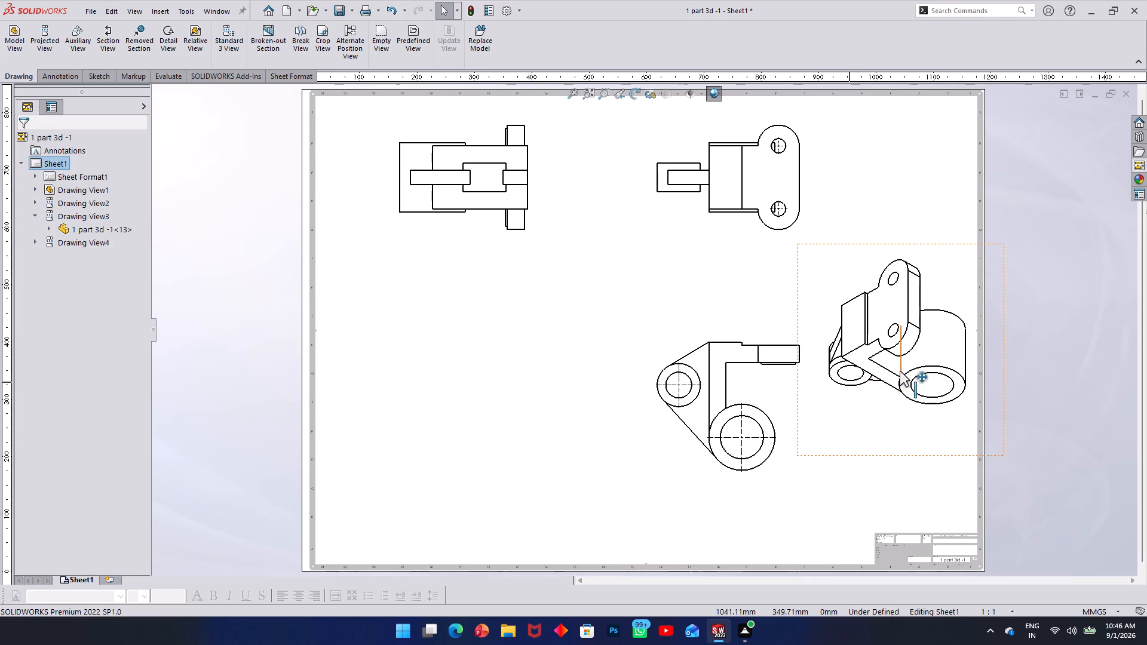
Rotate the projected view below the Front view to a drawing view angle of -180 degrees.
left_click(728, 446)
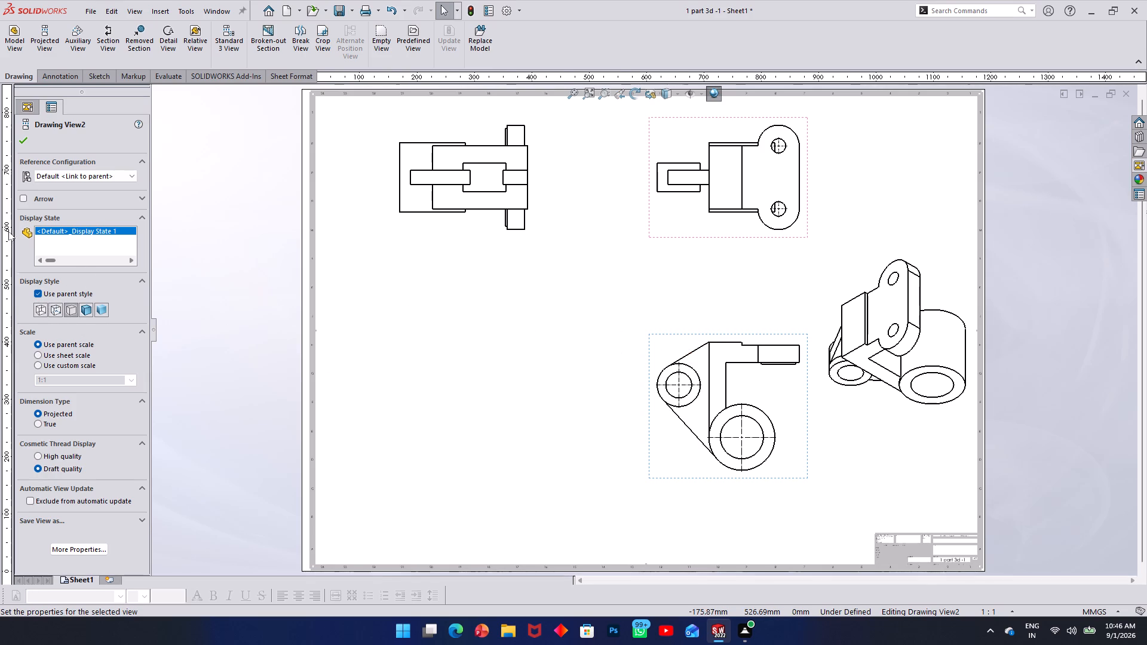
scroll(8, 232, "down", 1)
scroll(85, 261, "up", 2)
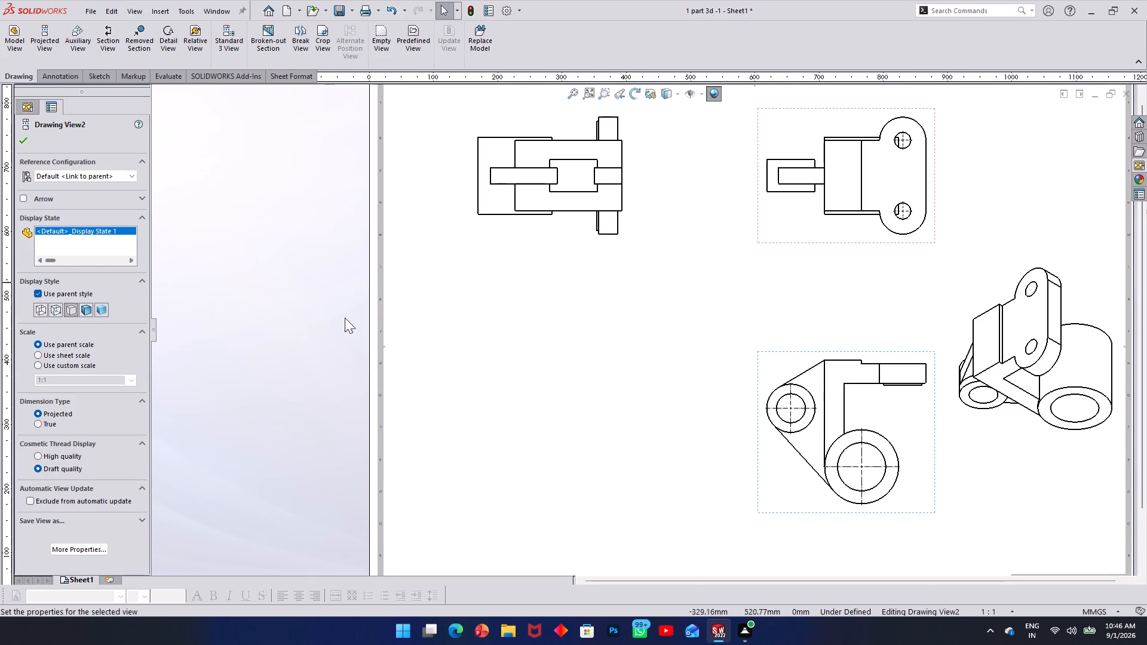
scroll(806, 367, "up", 2)
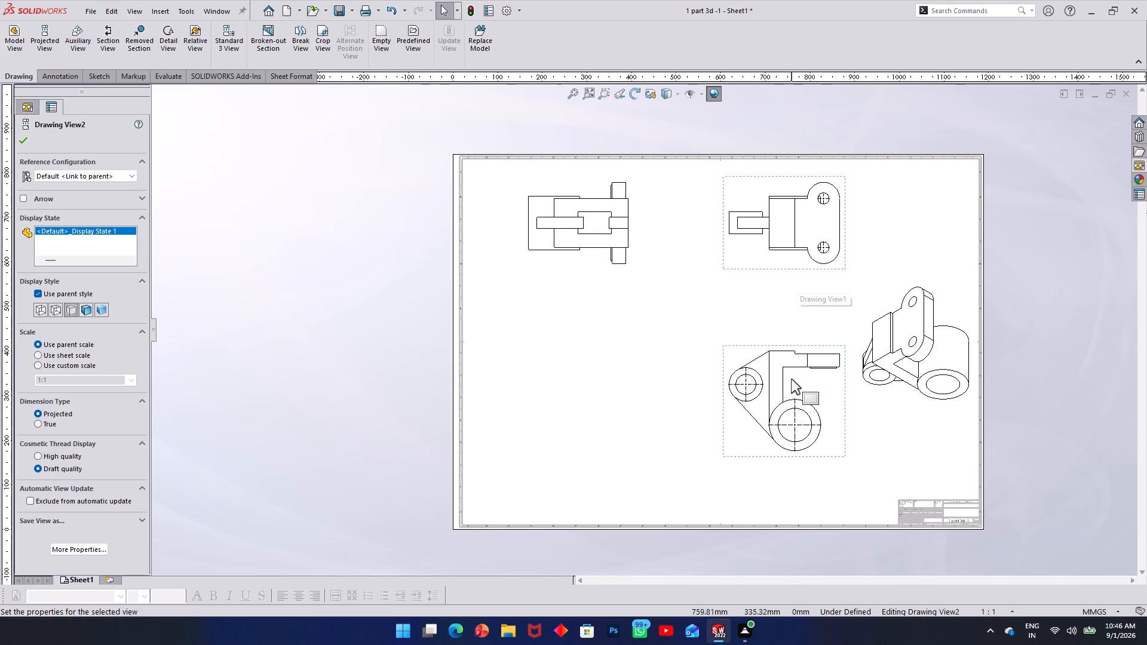
right_click(740, 353)
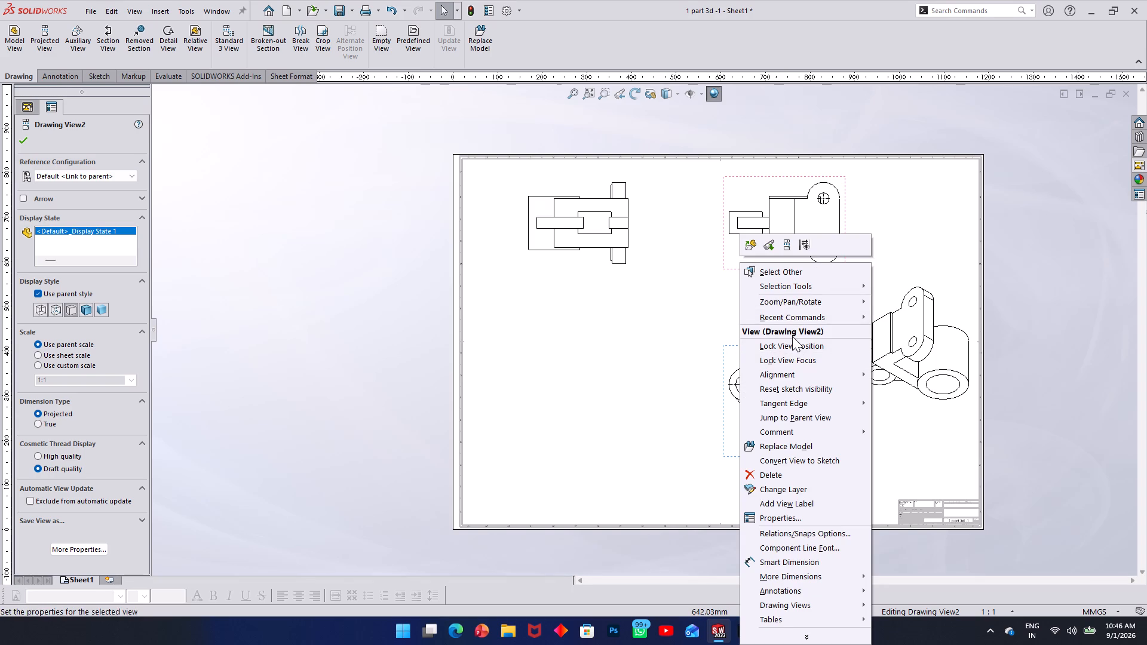
left_click(812, 302)
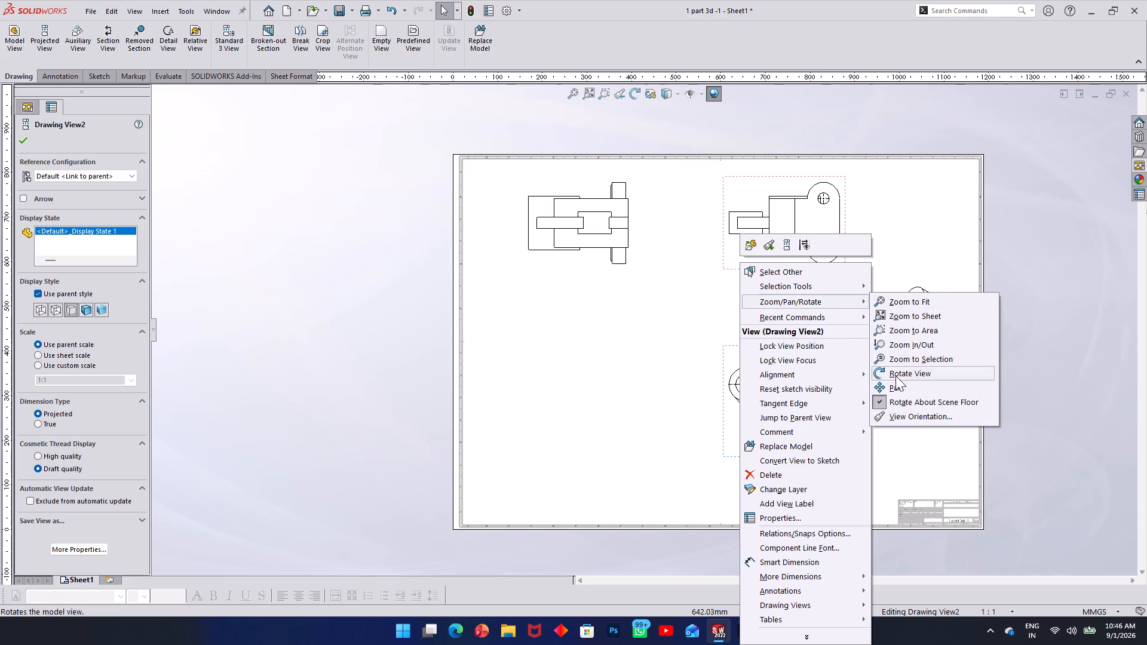
left_click(844, 302)
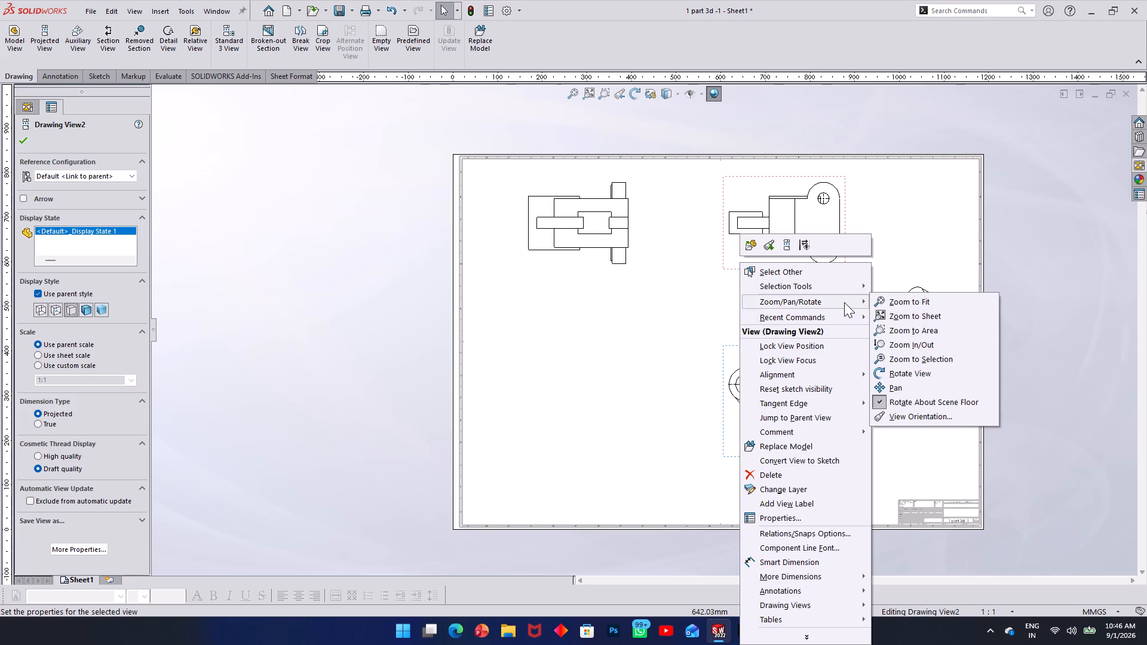
left_click(905, 377)
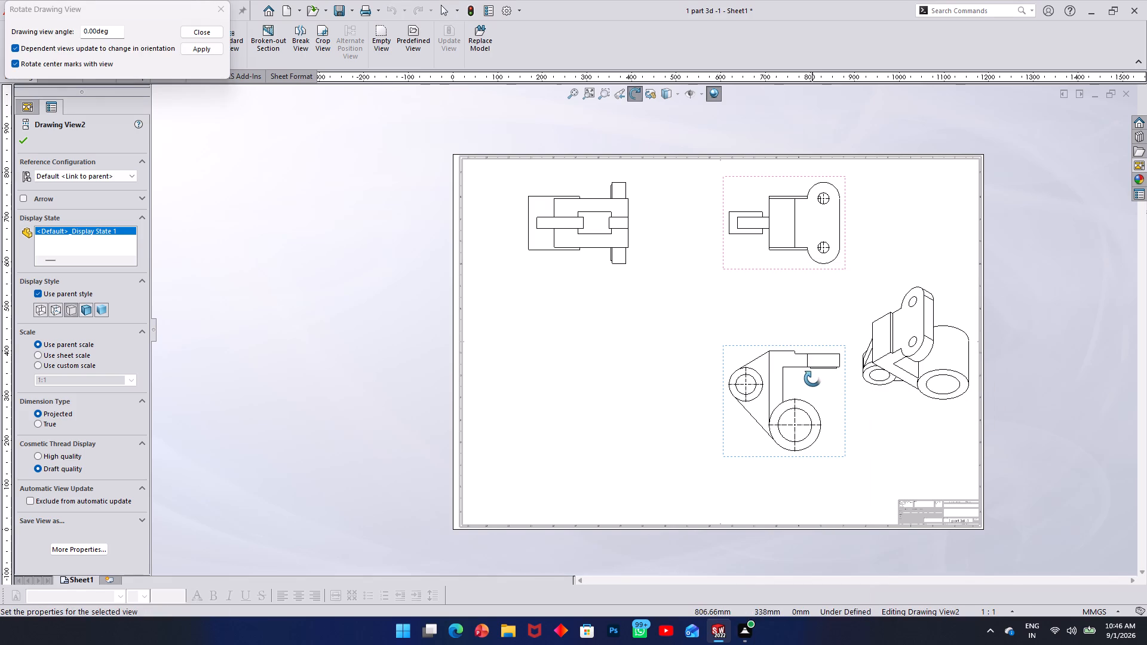
left_click_drag(811, 368, 753, 380)
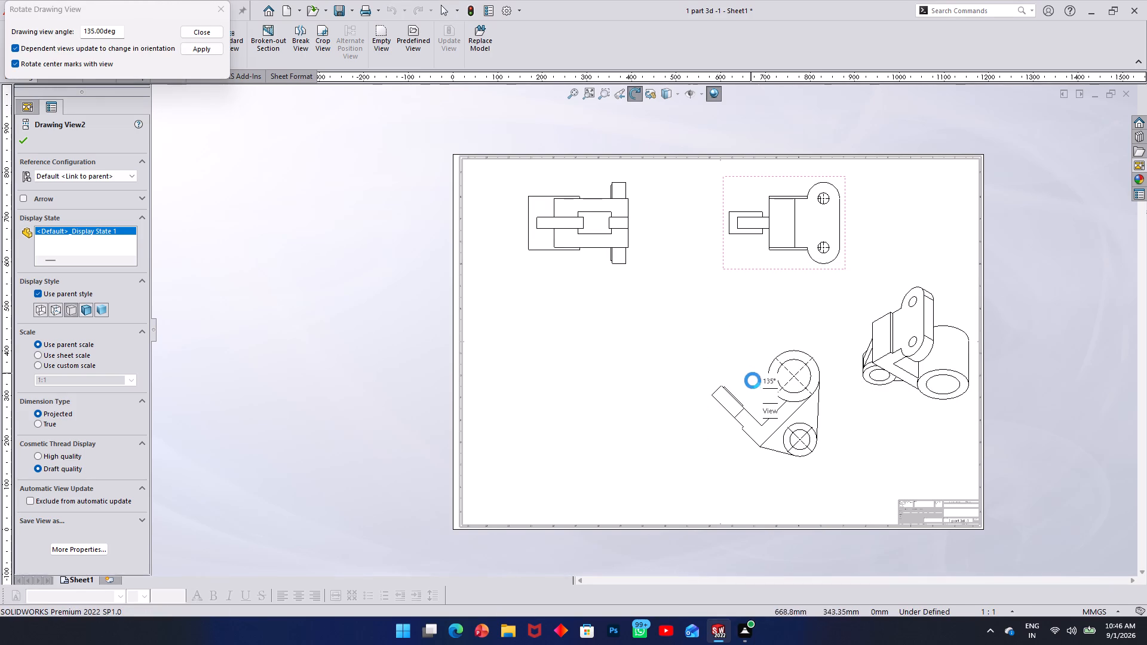
left_click_drag(753, 380, 799, 410)
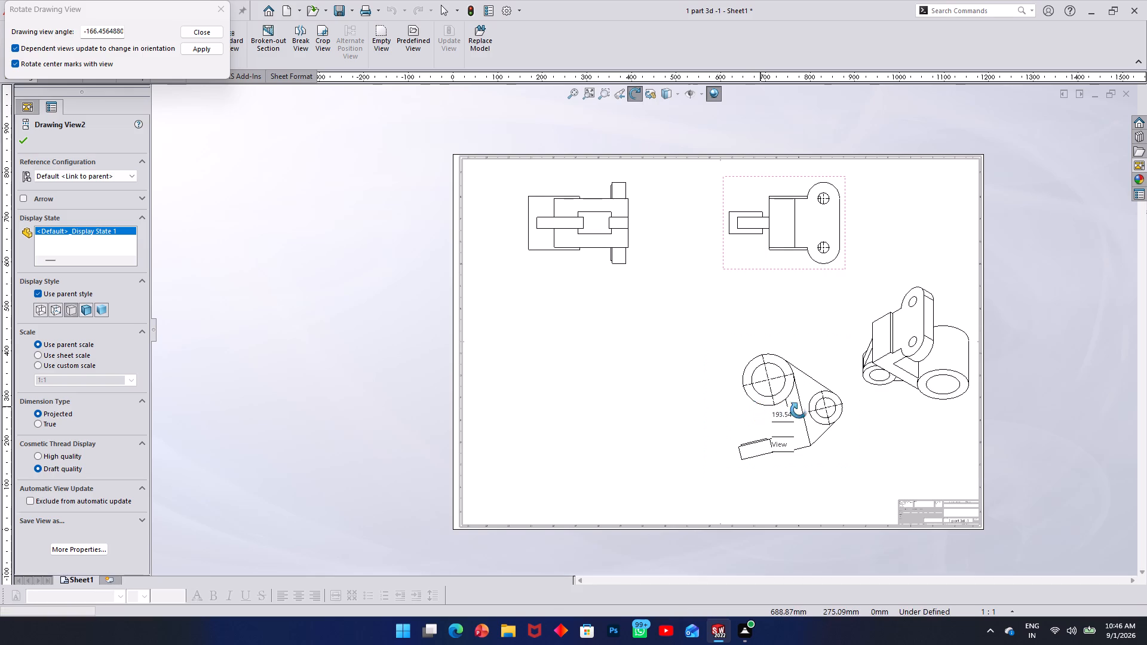
left_click_drag(799, 410, 757, 401)
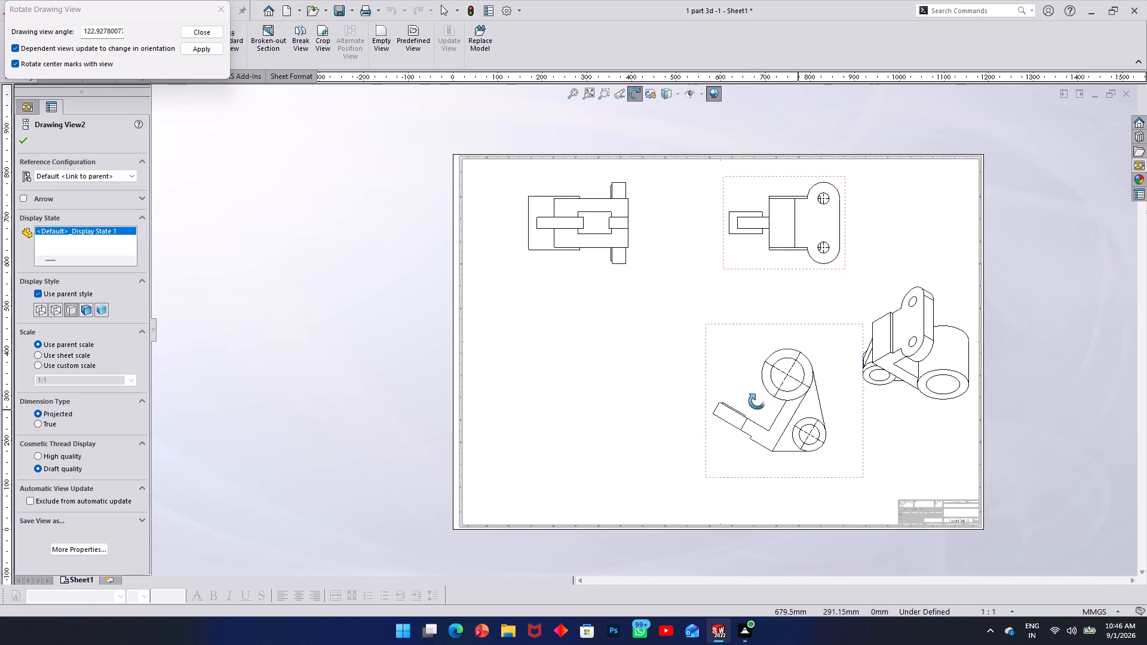
left_click_drag(757, 401, 756, 406)
right_click(749, 363)
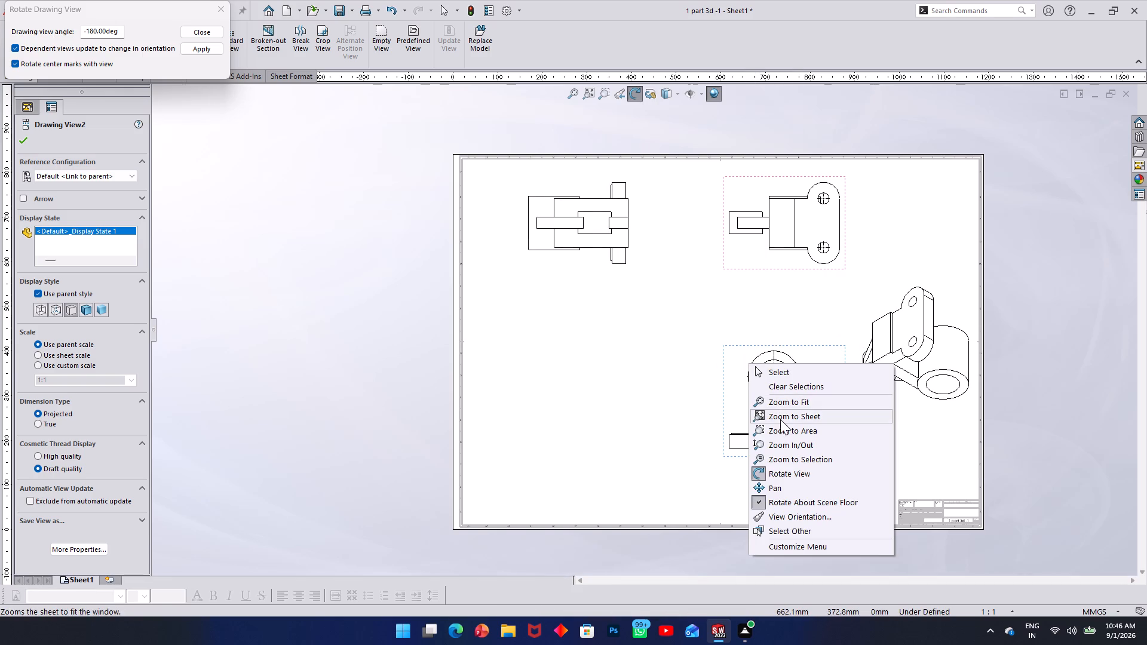
left_click(613, 364)
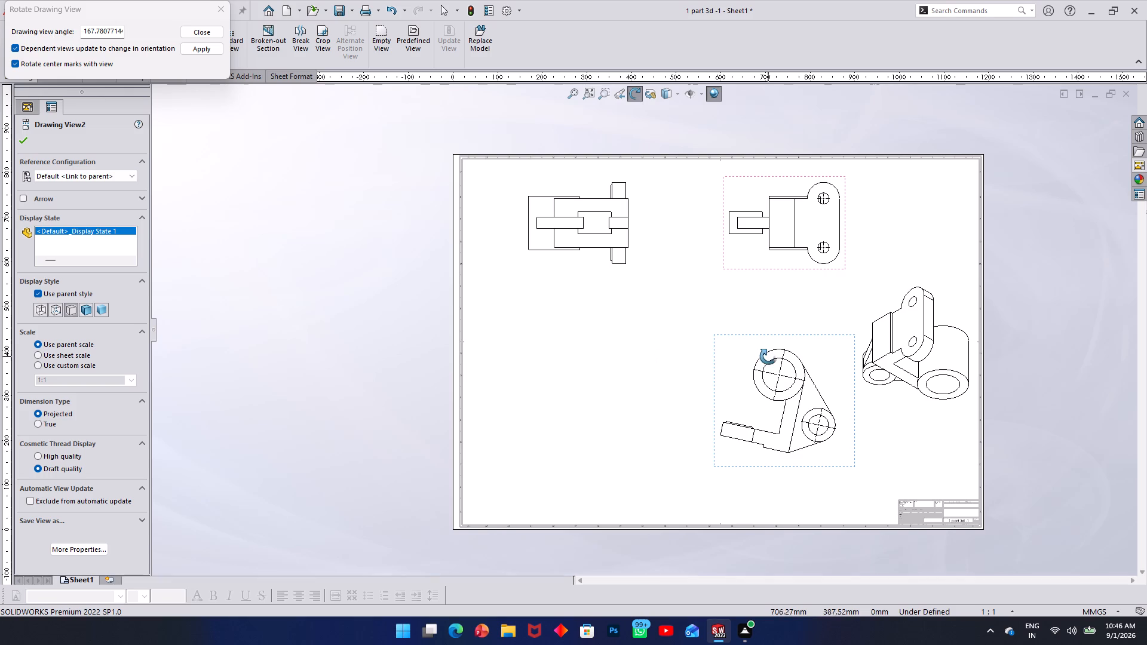
left_click_drag(786, 368, 782, 384)
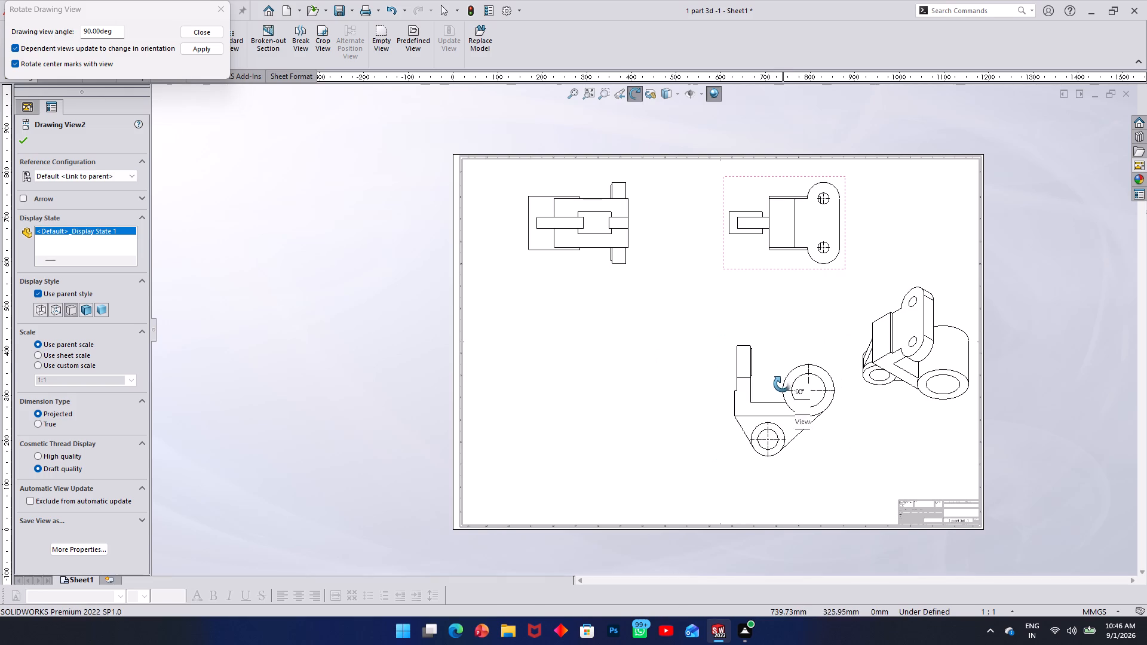
left_click_drag(782, 384, 808, 259)
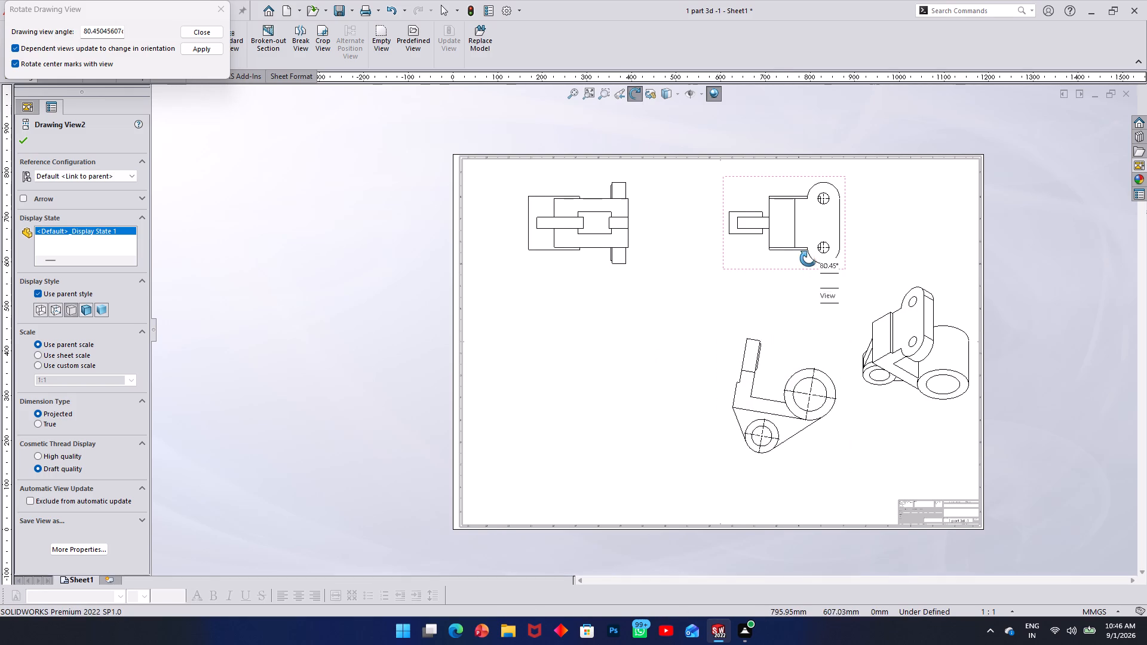
left_click_drag(808, 259, 686, 397)
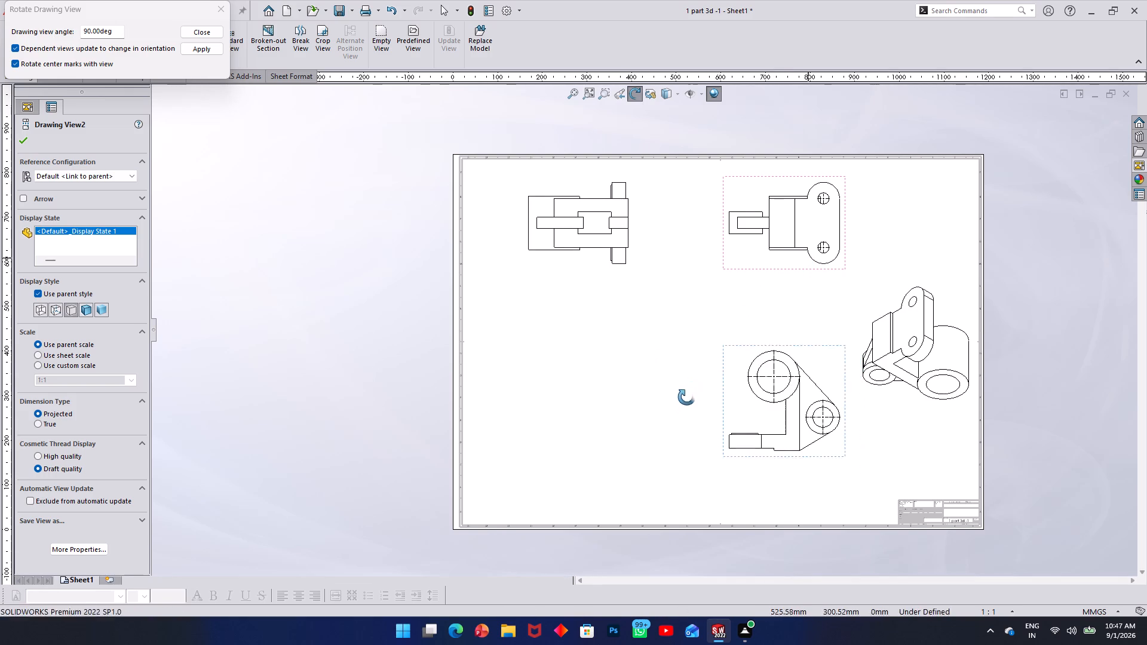
left_click_drag(686, 397, 680, 403)
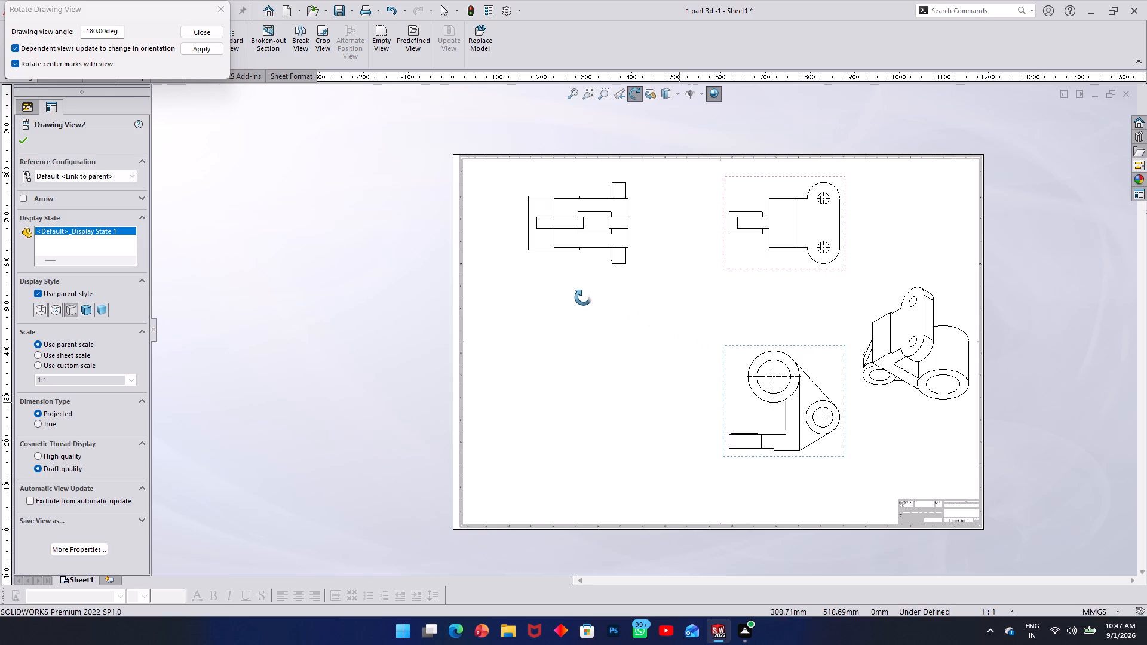
right_click(583, 297)
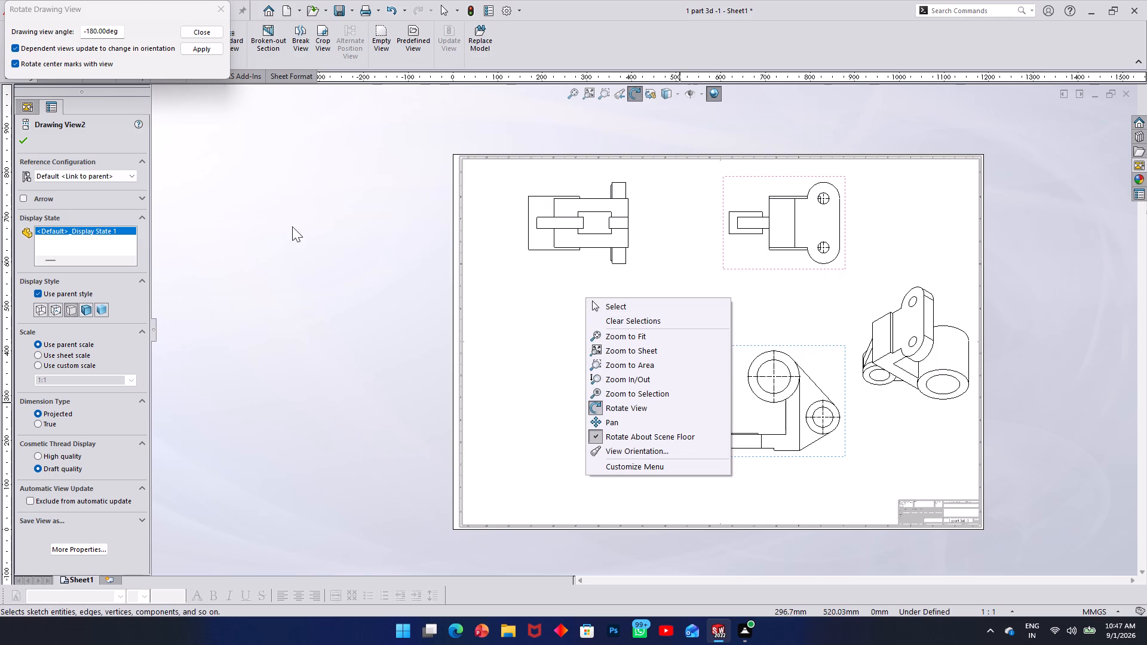
left_click(210, 26)
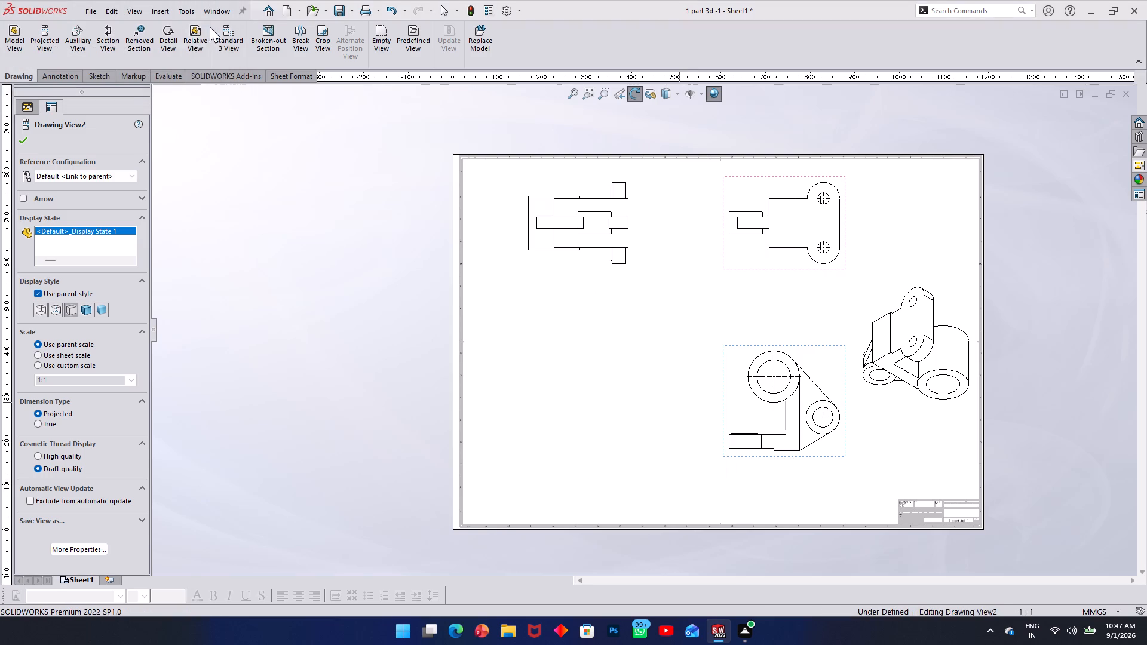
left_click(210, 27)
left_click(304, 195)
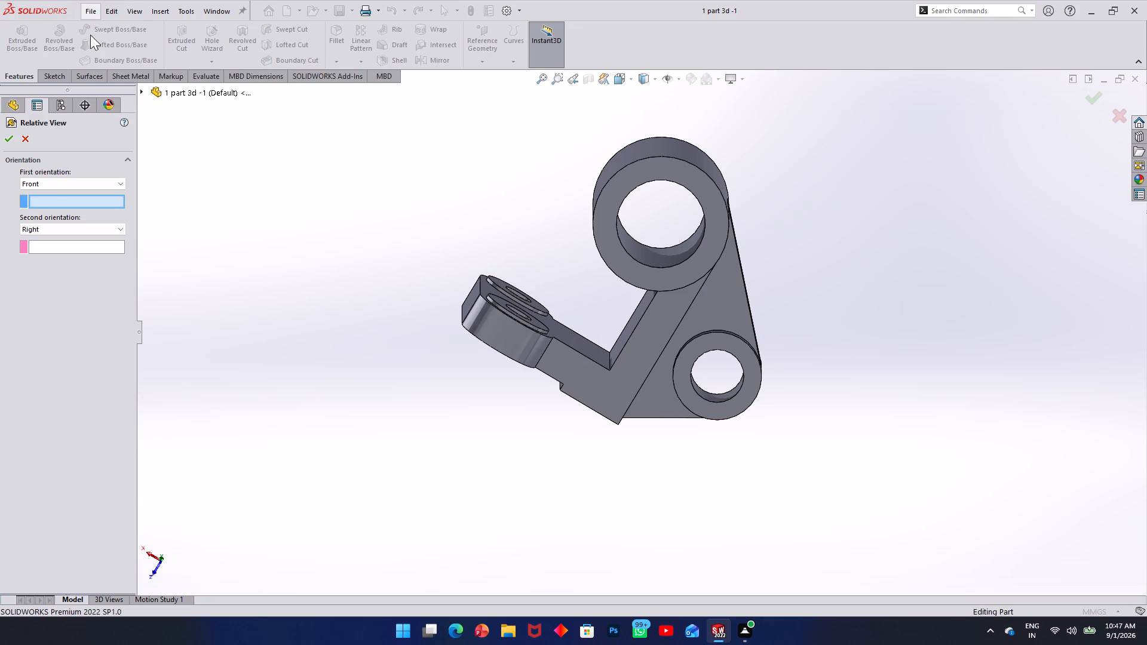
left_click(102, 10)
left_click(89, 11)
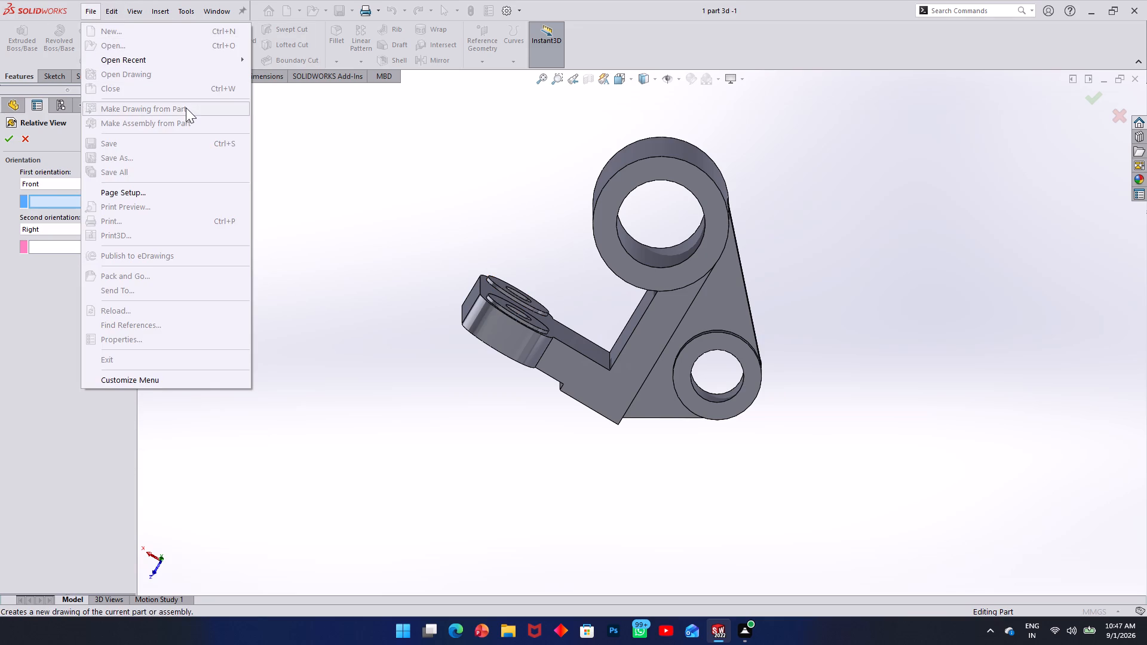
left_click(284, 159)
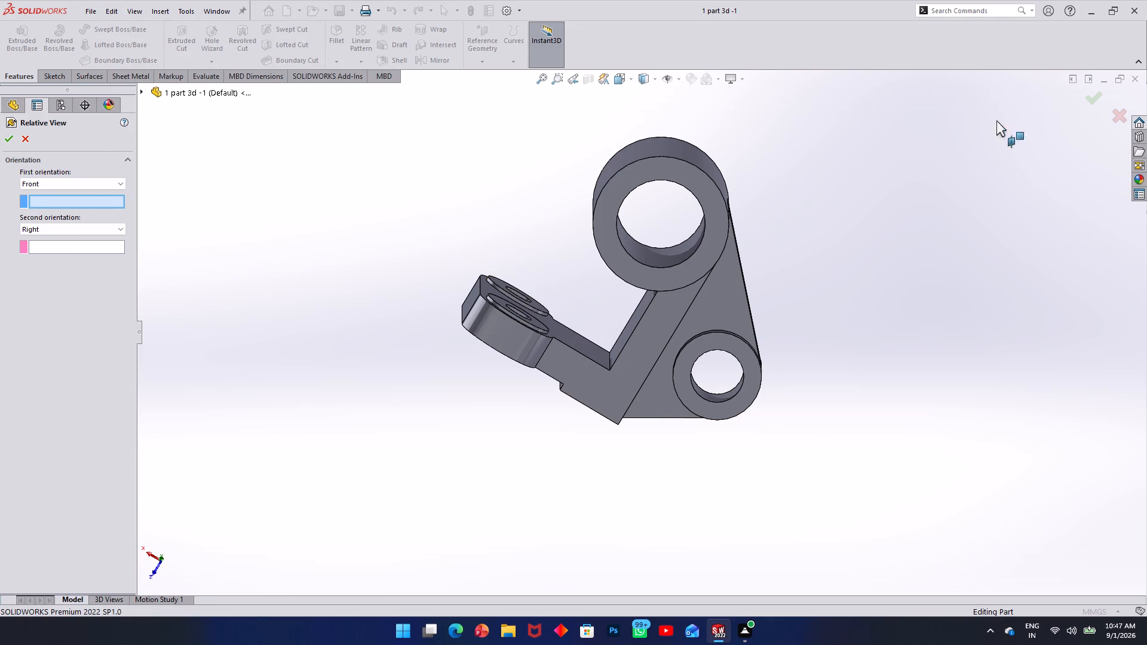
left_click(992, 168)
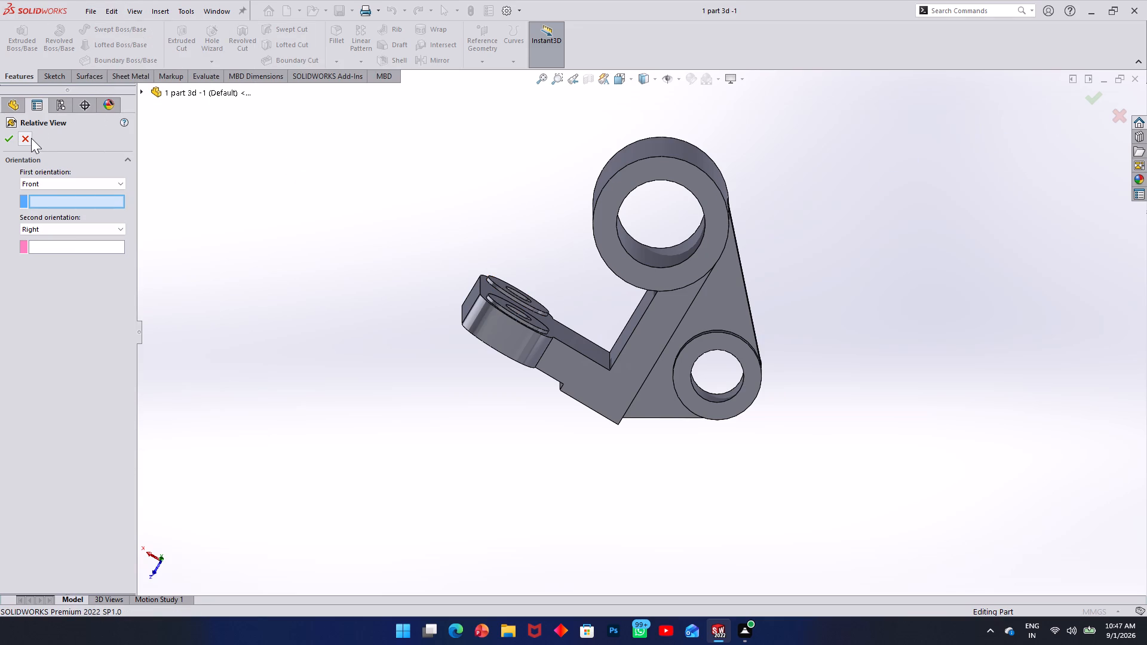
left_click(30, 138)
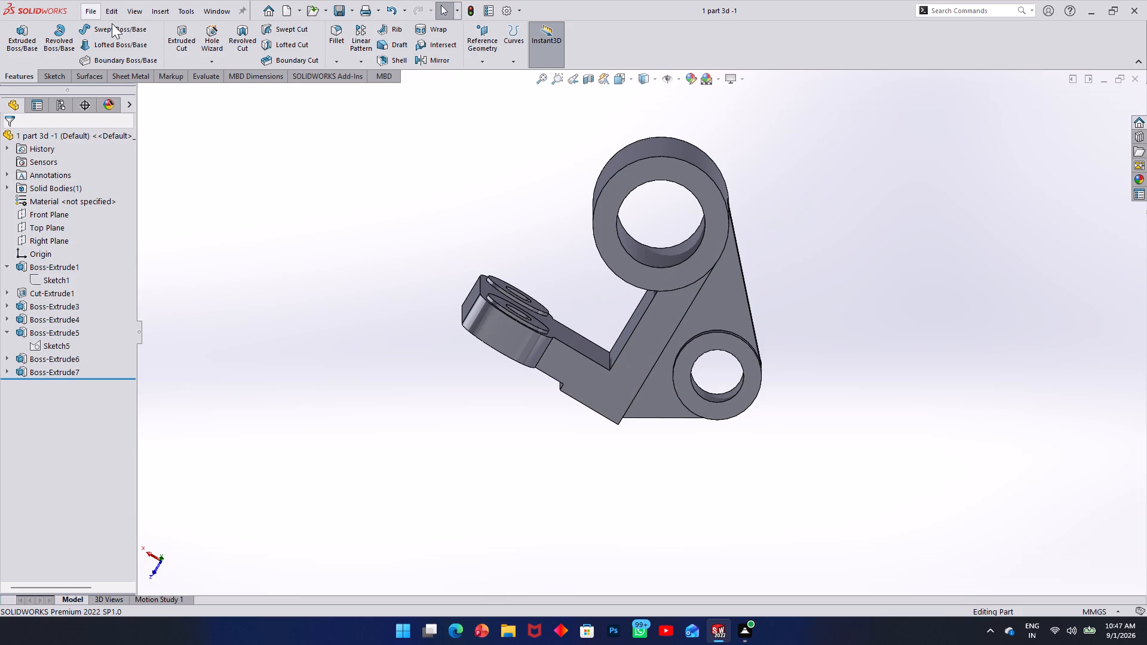
Create another drawing from the bracket part on a standard A0 (ISO) sheet with the sheet format displayed.
left_click(90, 8)
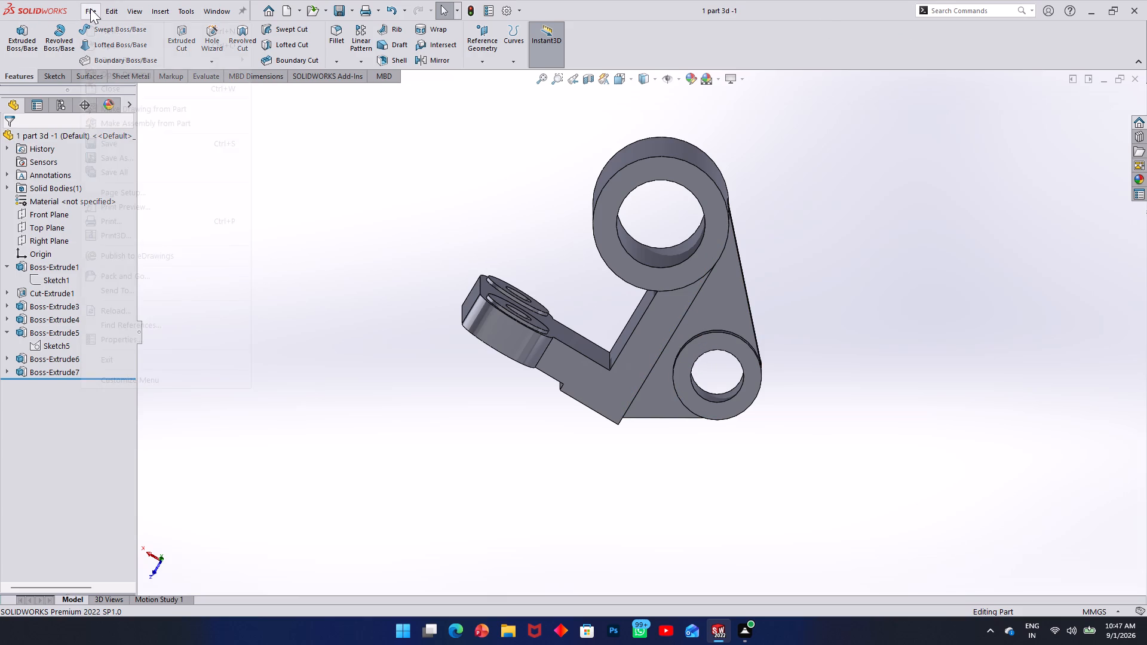
left_click(113, 107)
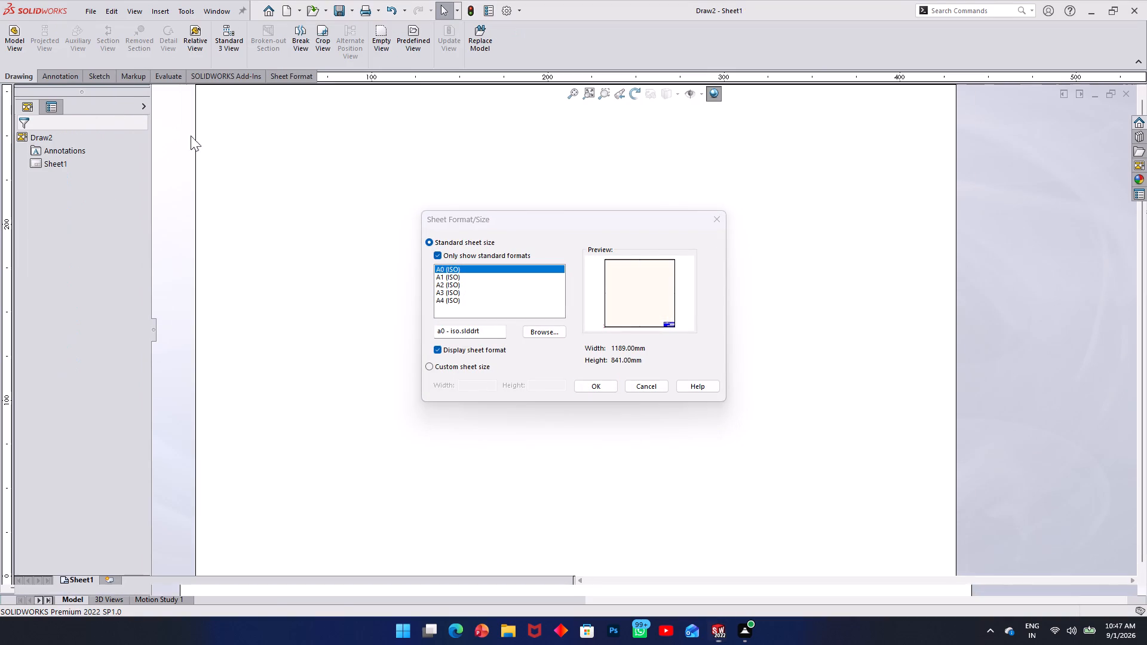
left_click(1109, 124)
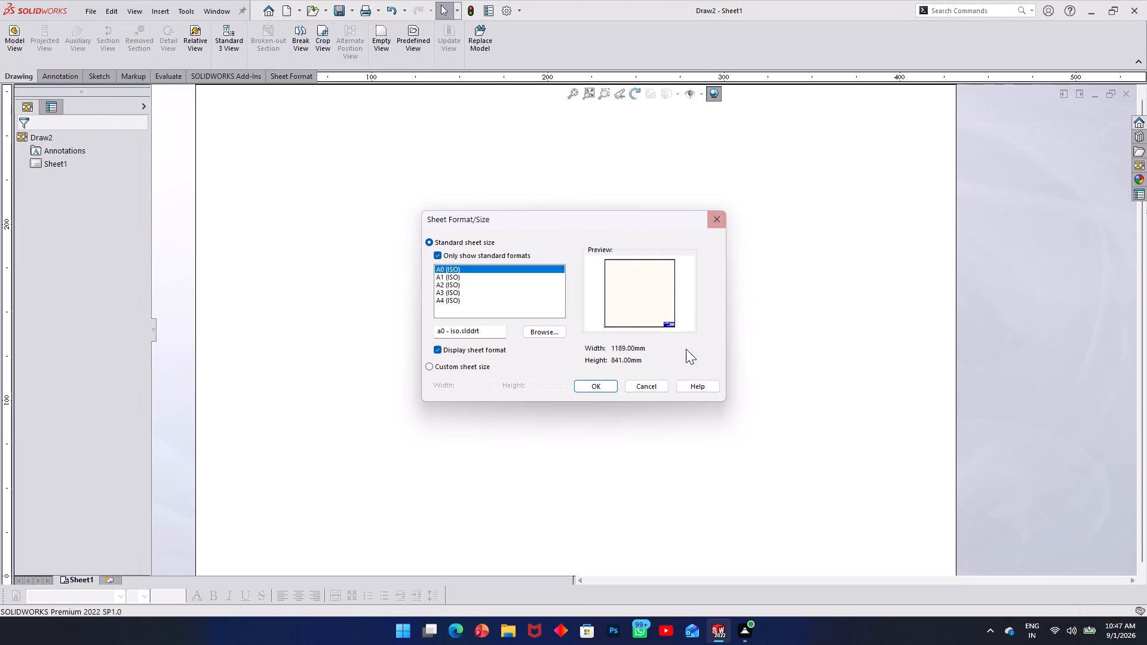
left_click(595, 383)
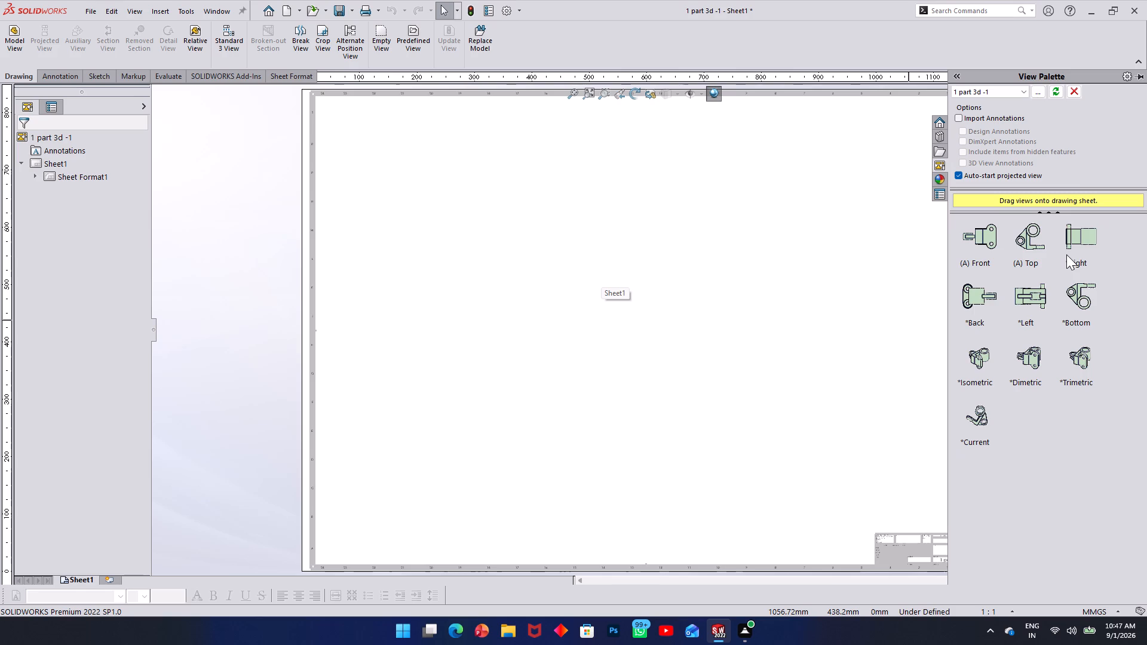
Place the bracket's Right view on the left side of the sheet, slightly below mid-height, without any projected views.
left_click(983, 245)
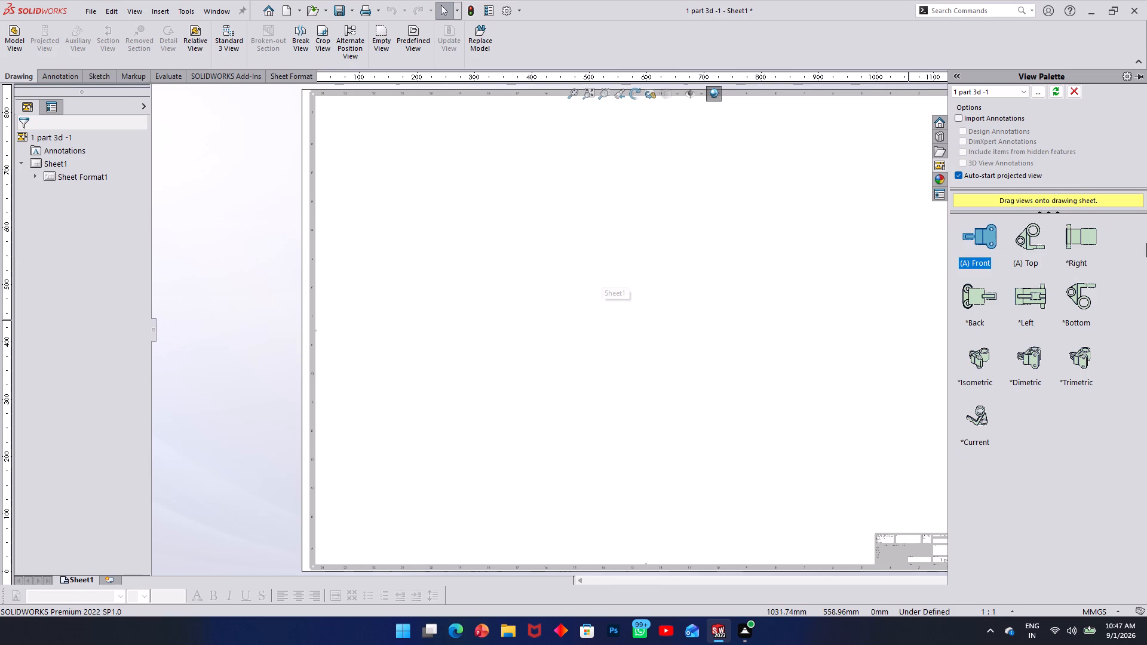
left_click_drag(1077, 242, 703, 247)
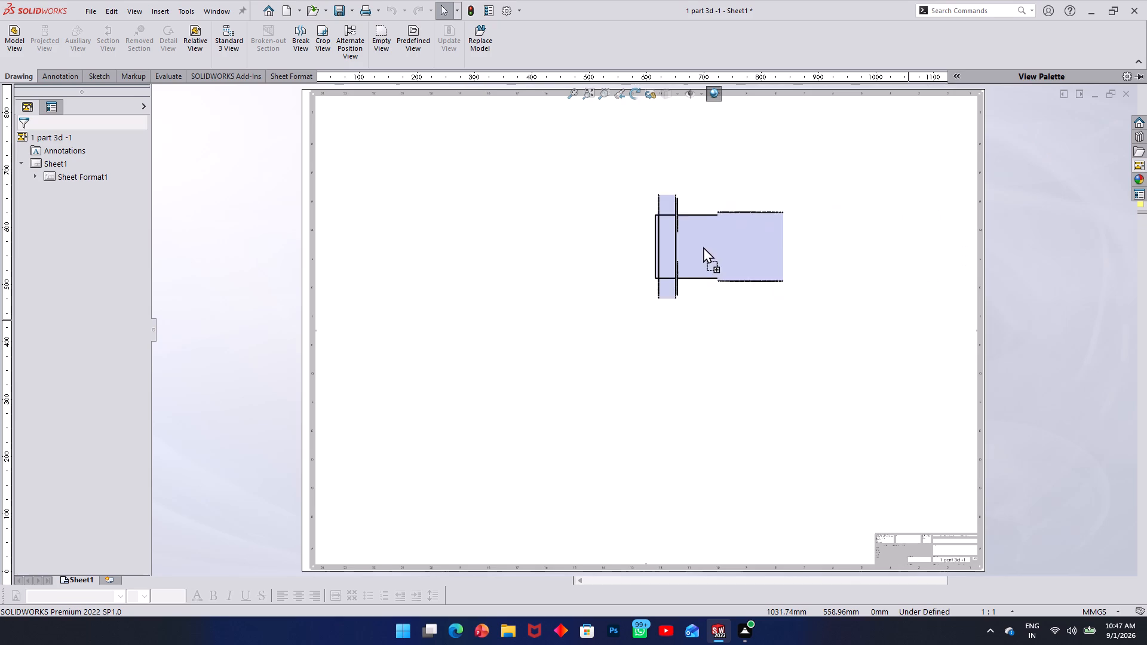
left_click_drag(703, 247, 495, 281)
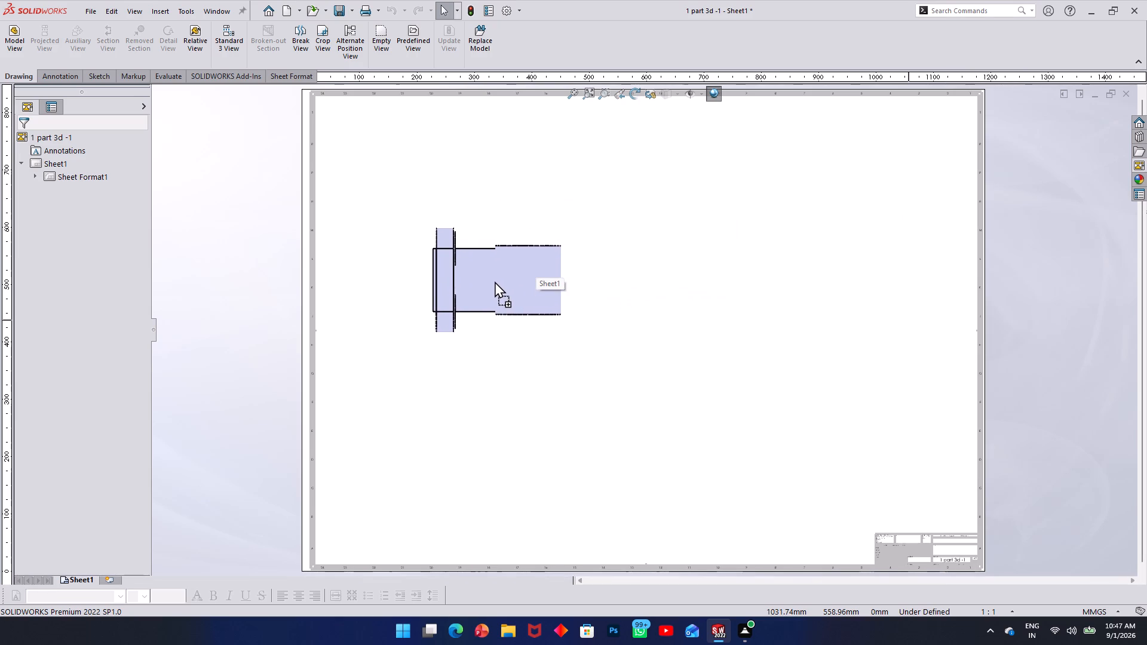
left_click_drag(495, 281, 427, 378)
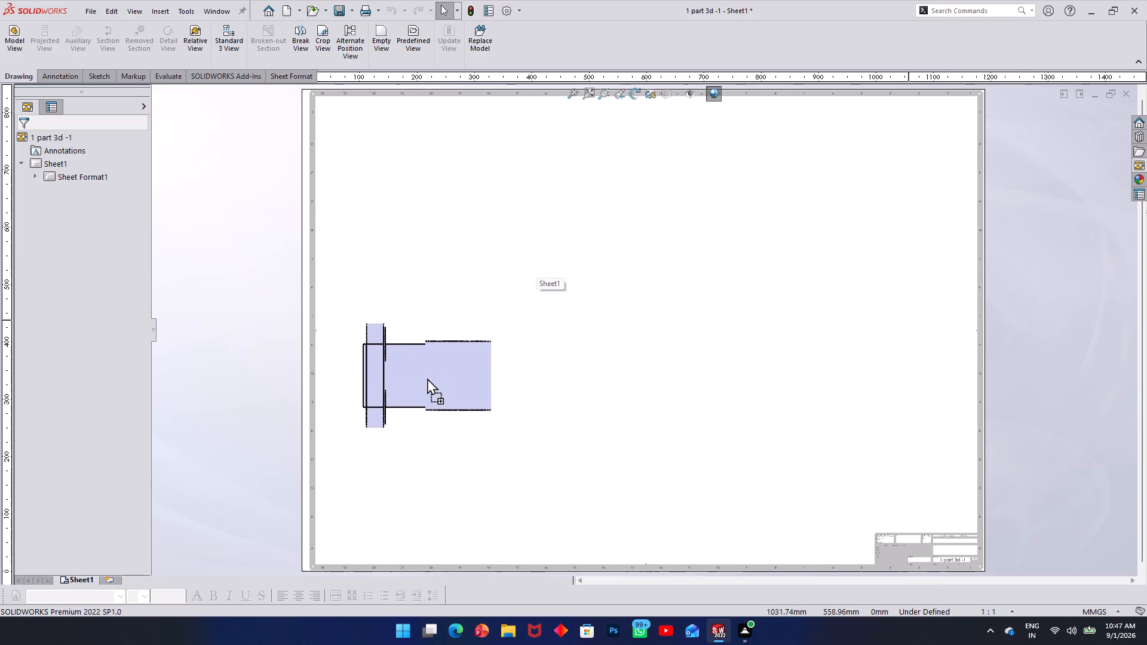
left_click_drag(427, 378, 427, 381)
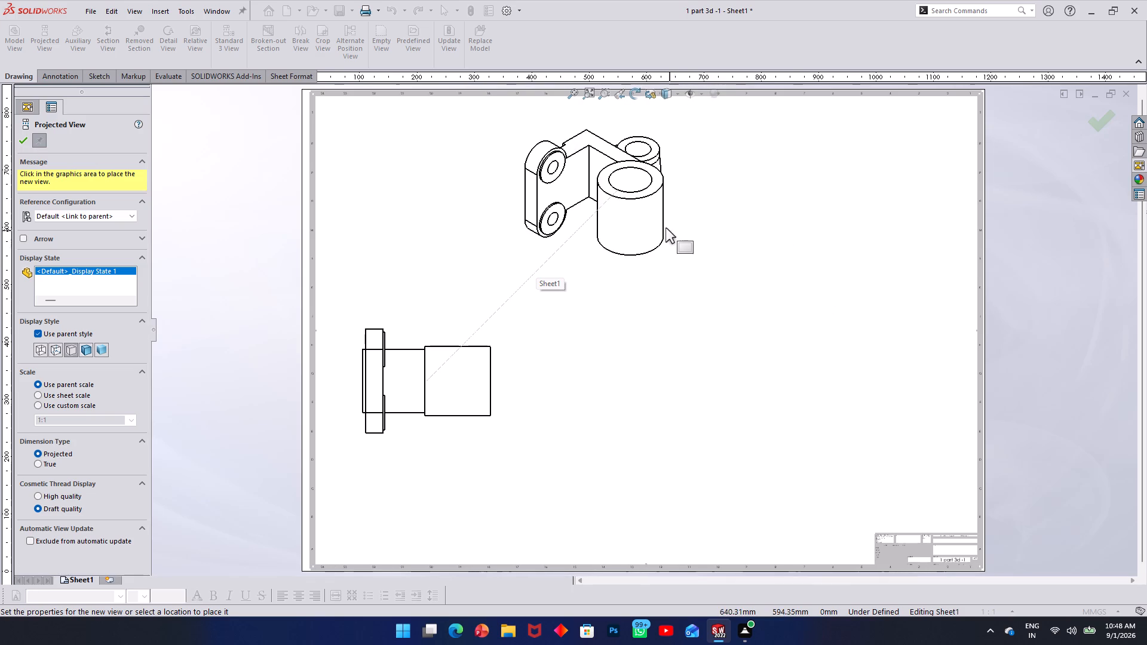
key("Escape")
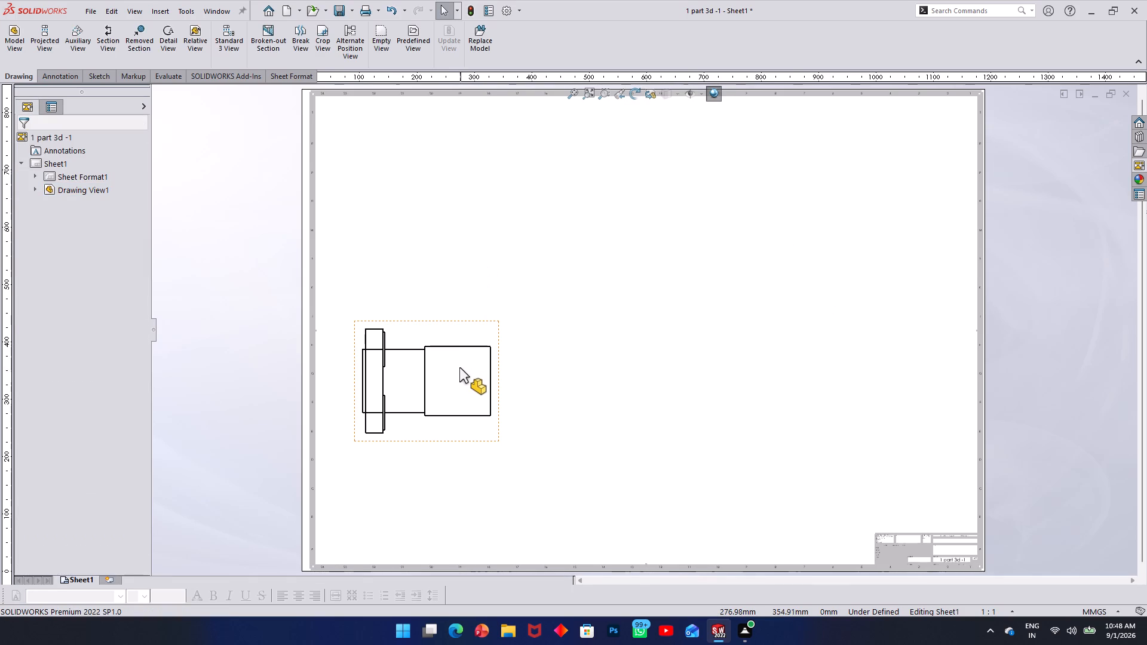
Rotate the bracket's Right view to a drawing view angle of 90 degrees.
left_click(453, 334)
scroll(453, 334, "left", 2)
scroll(453, 334, "right", 1)
right_click(452, 333)
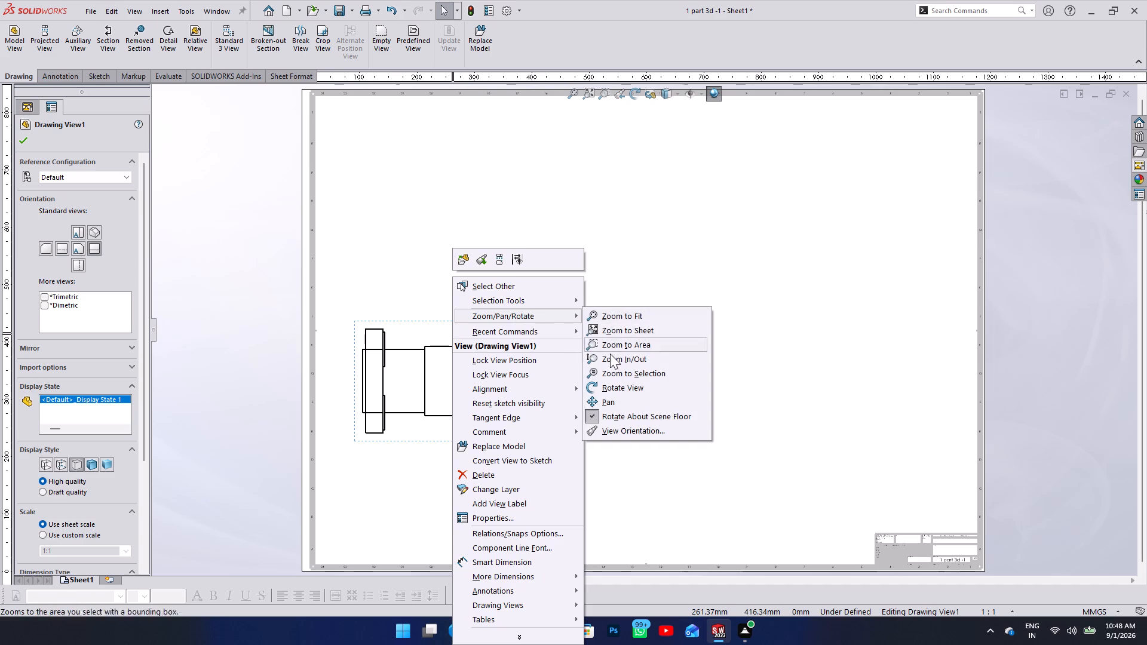
left_click(609, 387)
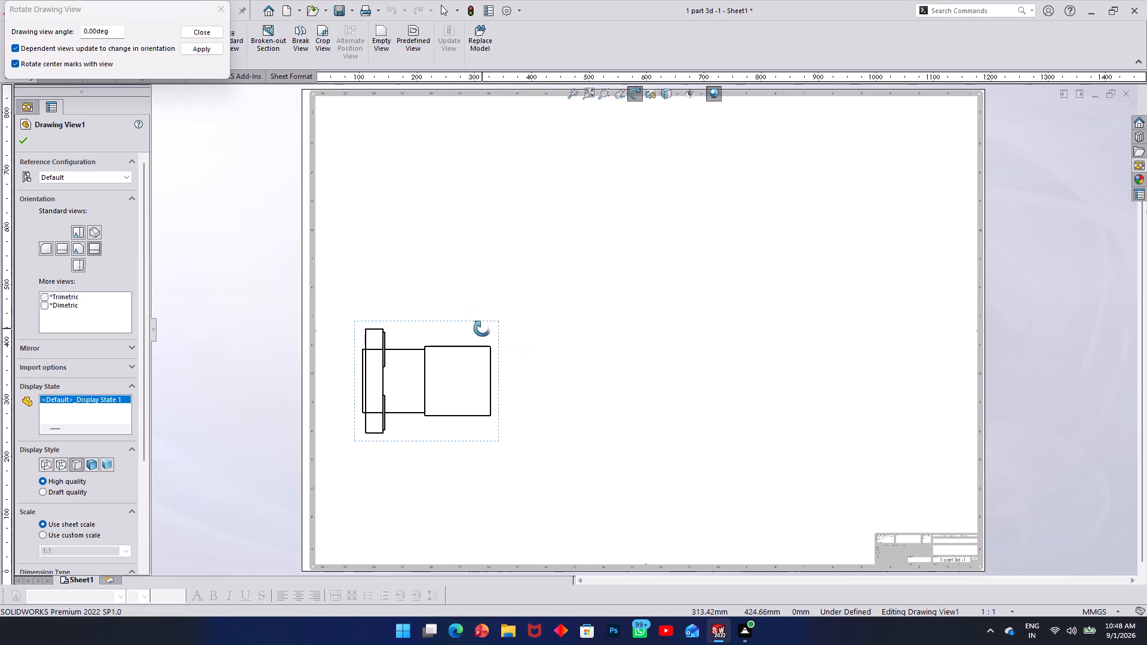
left_click_drag(487, 338, 425, 296)
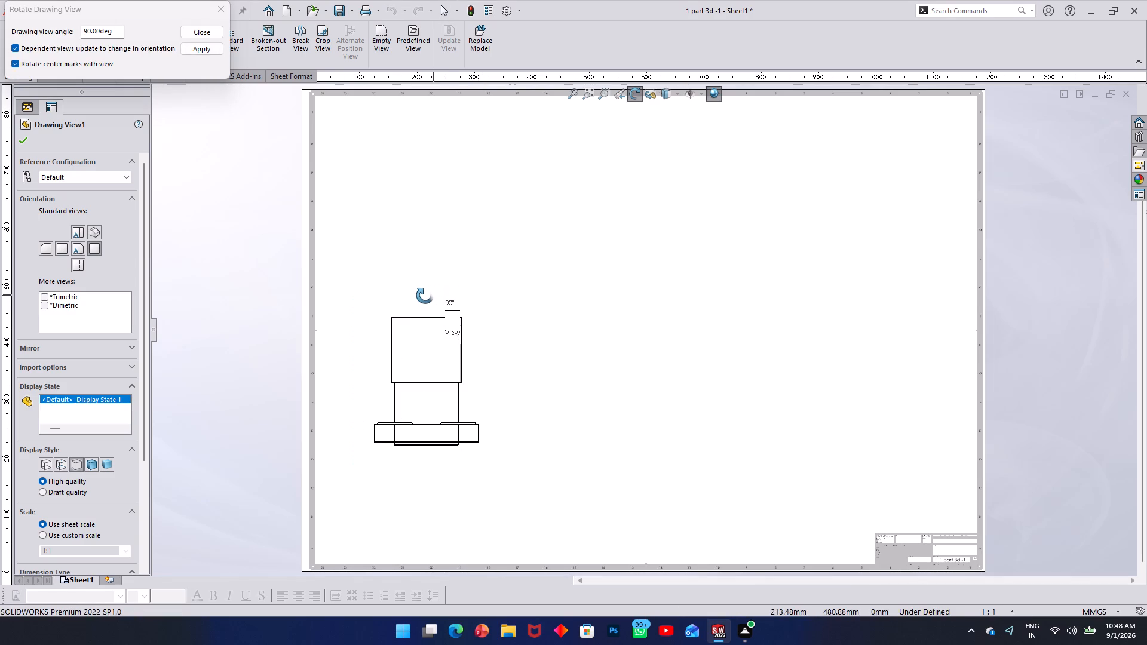
left_click_drag(425, 296, 425, 296)
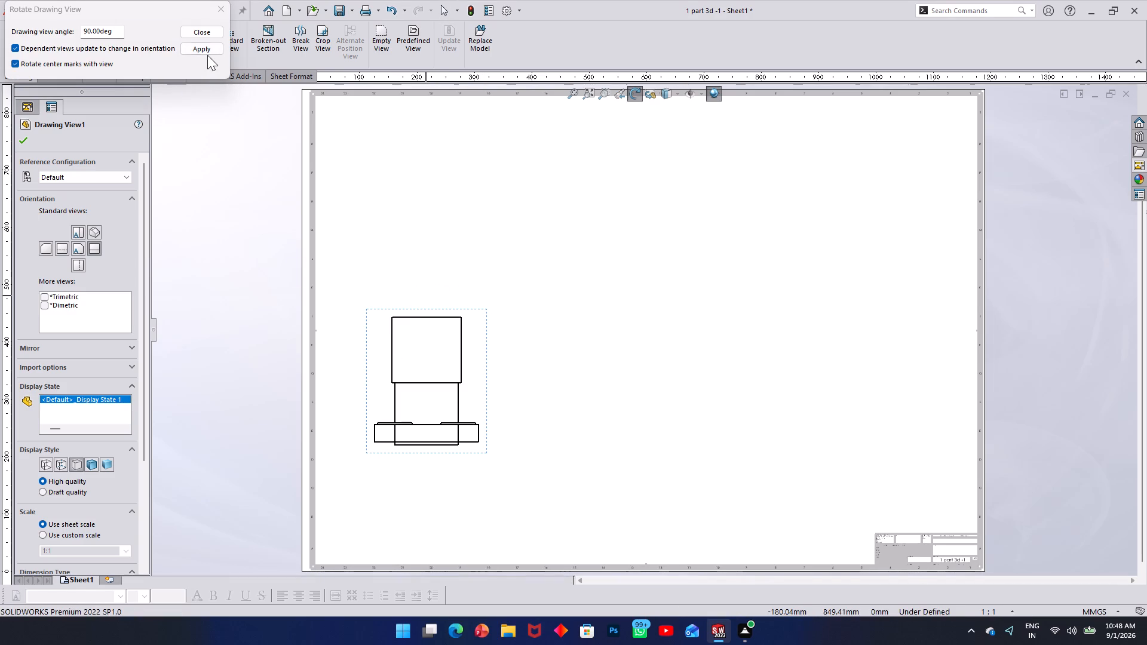
left_click(208, 50)
left_click(208, 50)
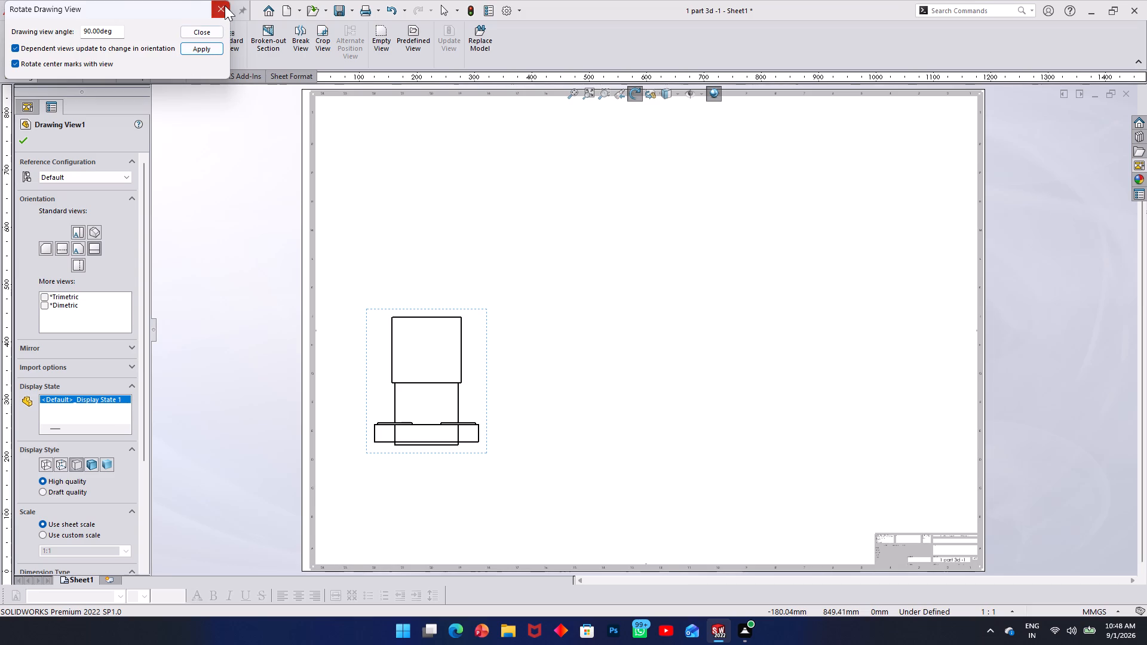
left_click(225, 5)
left_click(257, 173)
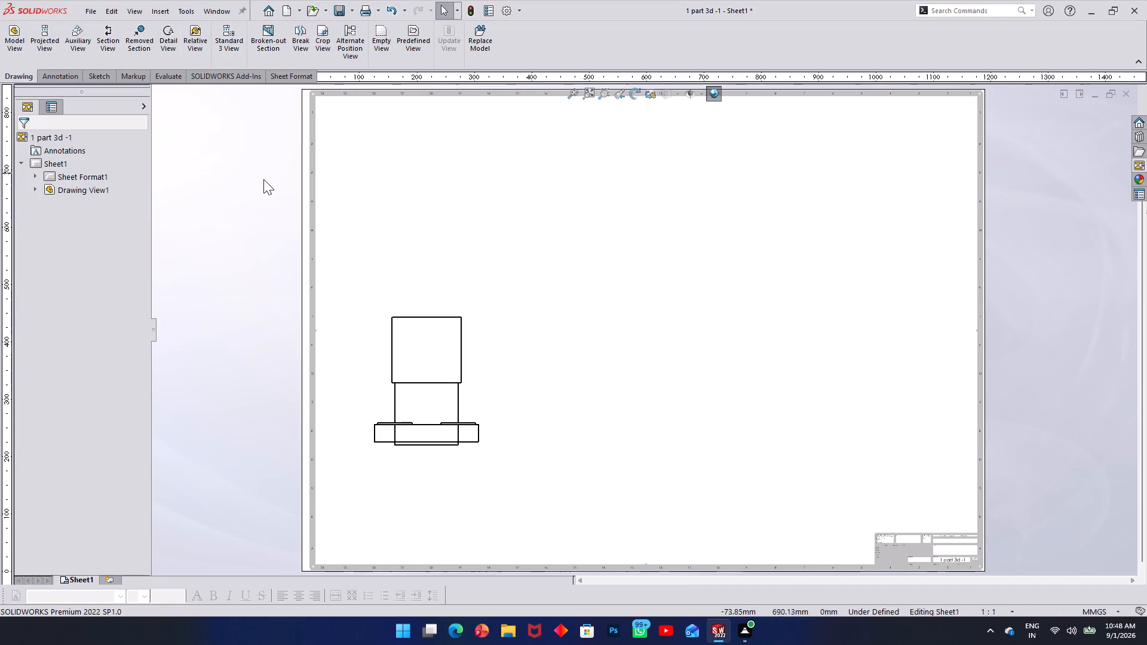
Place a projected view of the bracket to the right of the rotated view, in the right half of the sheet.
left_click(424, 337)
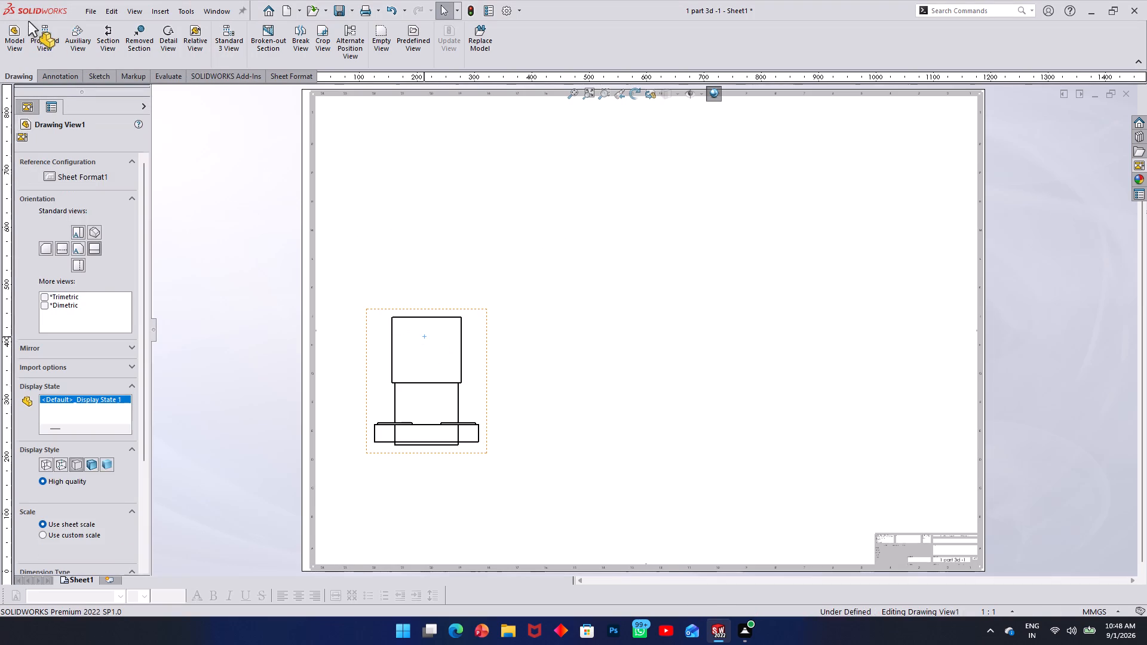
left_click(47, 38)
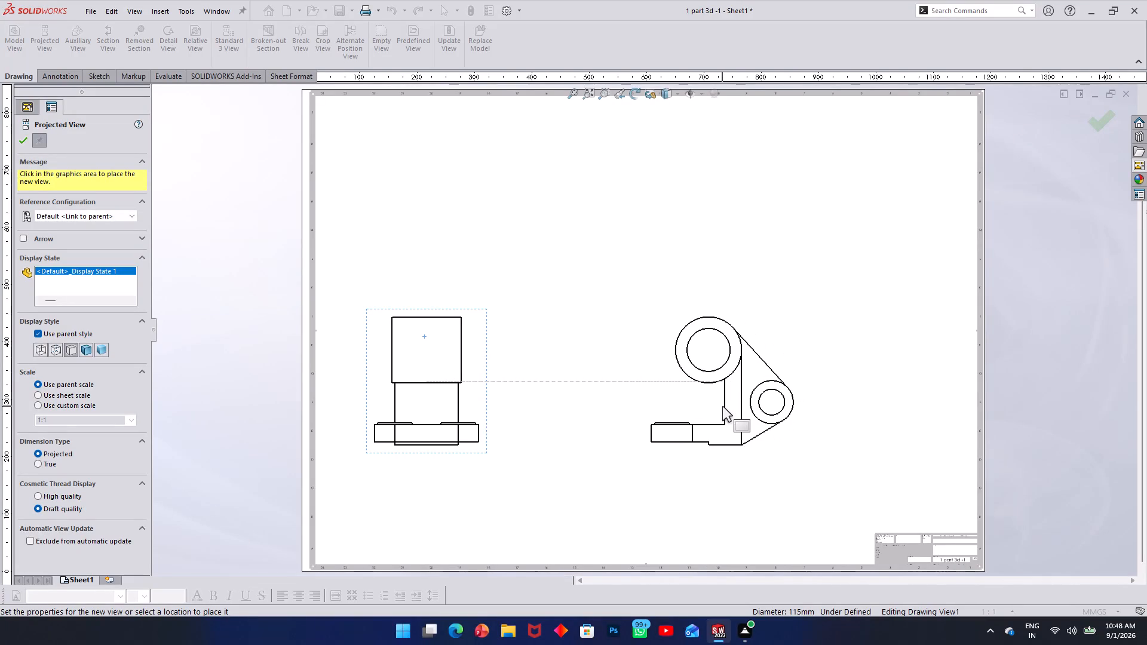
left_click(722, 406)
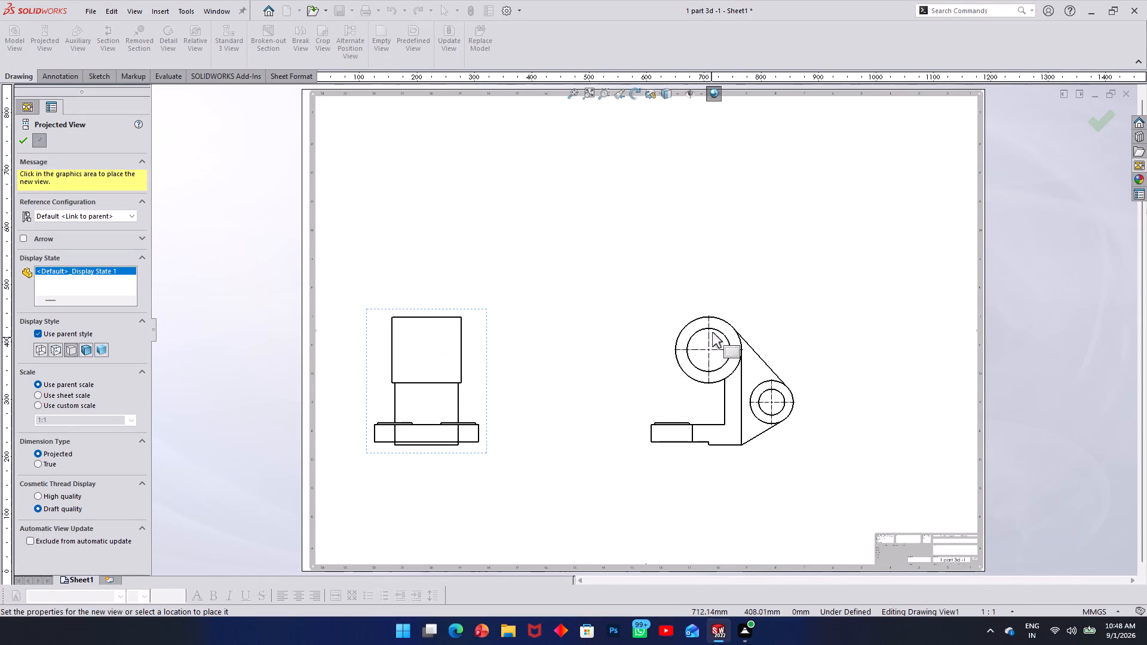
right_click(694, 397)
left_click(665, 368)
left_click(760, 350)
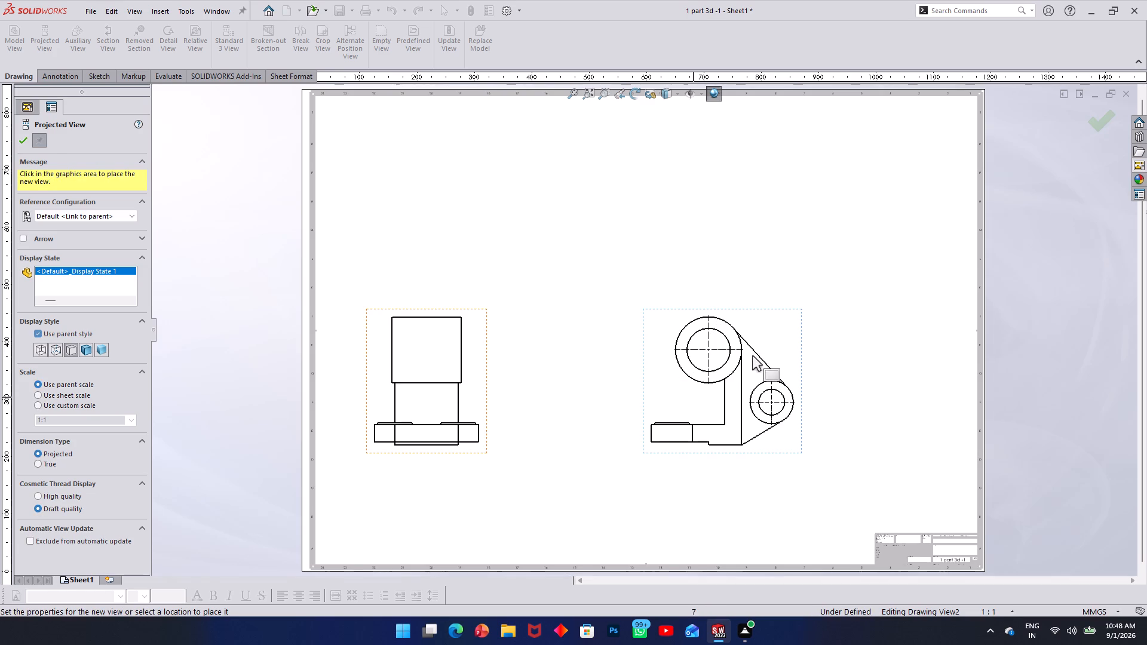
right_click(752, 355)
double_click(762, 312)
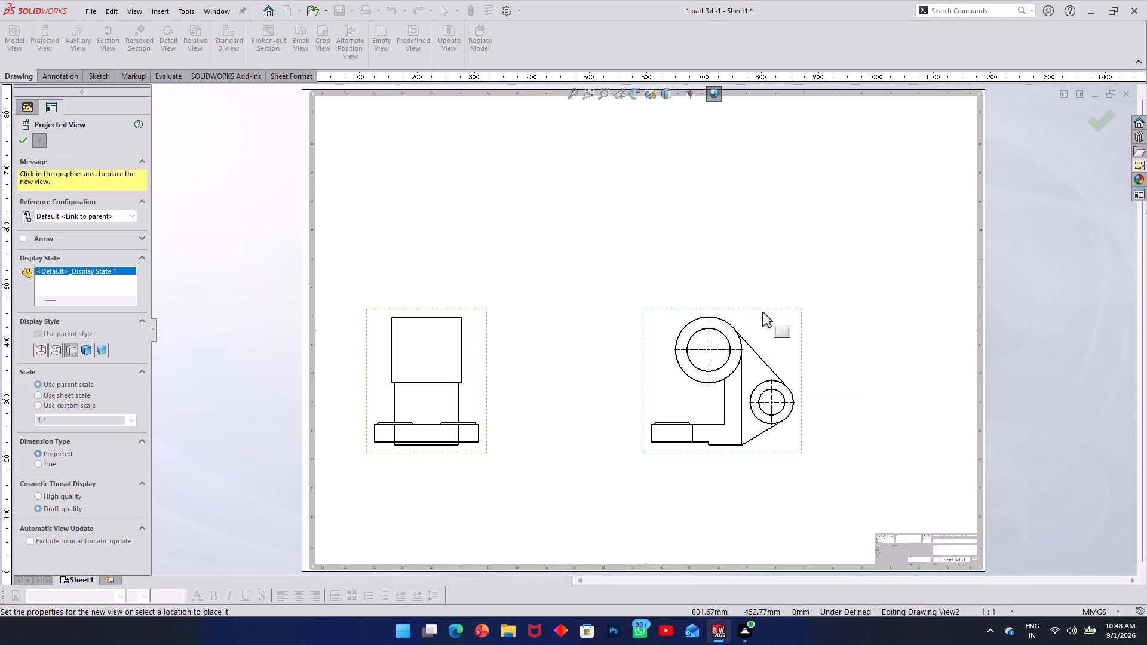
left_click(781, 321)
Project an isometric view diagonally up and to the left from the rotated Right view, and finish the Projected View command.
right_click(478, 325)
left_click(475, 328)
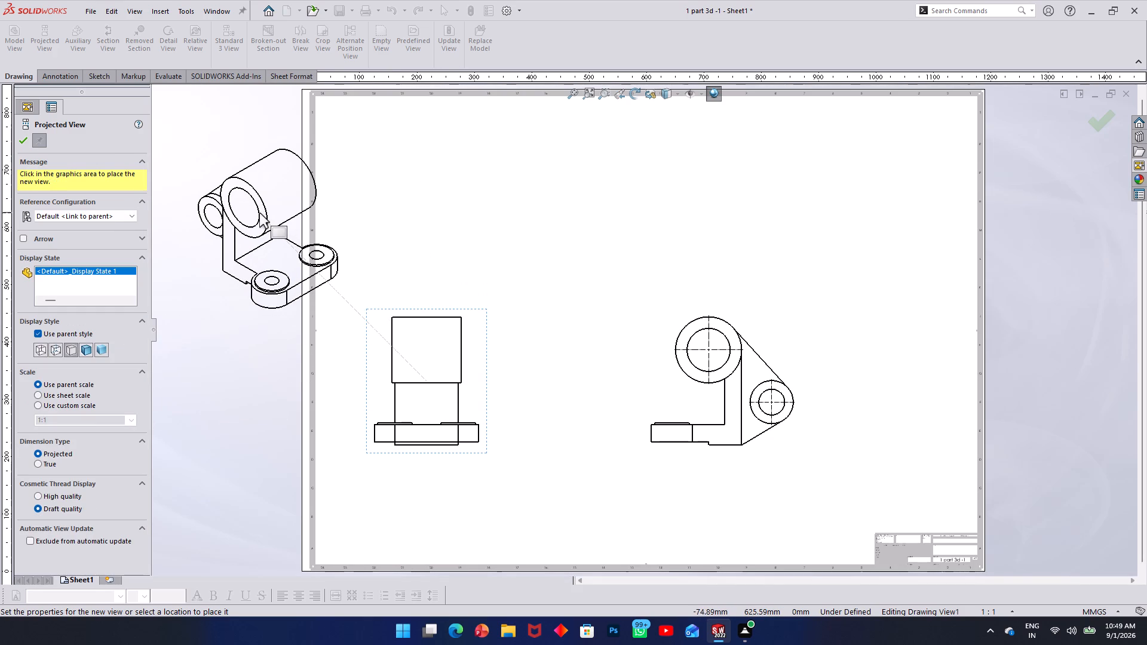
left_click(259, 213)
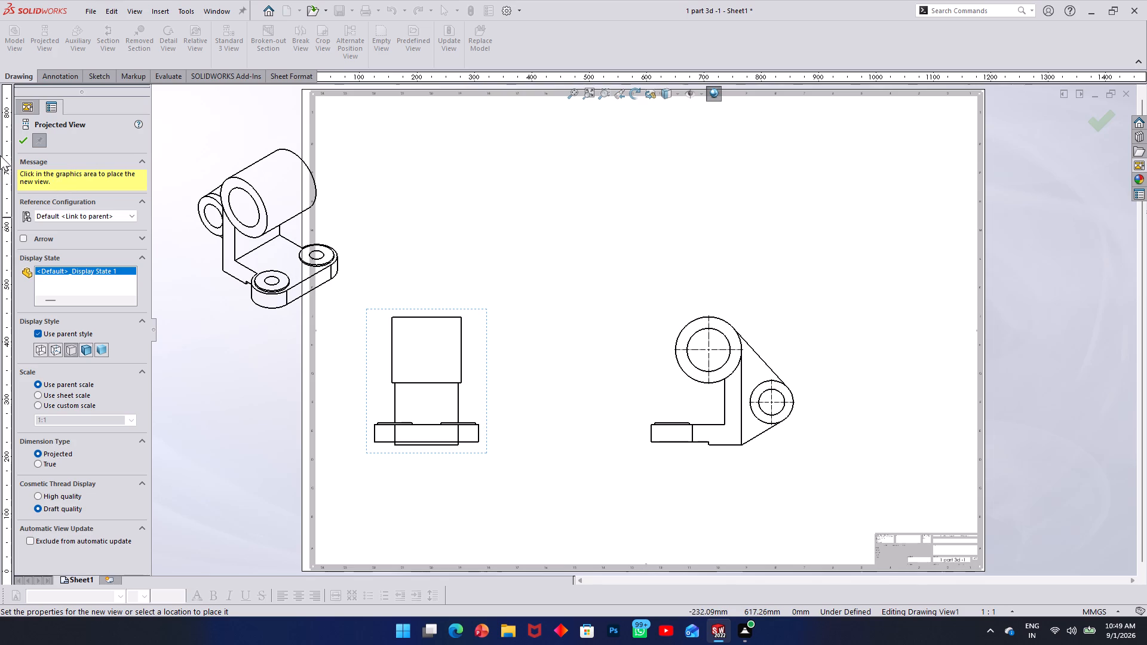
left_click(18, 134)
Move the isometric view inside the sheet border, into the upper left corner above the rotated Right view.
left_click_drag(262, 229, 290, 222)
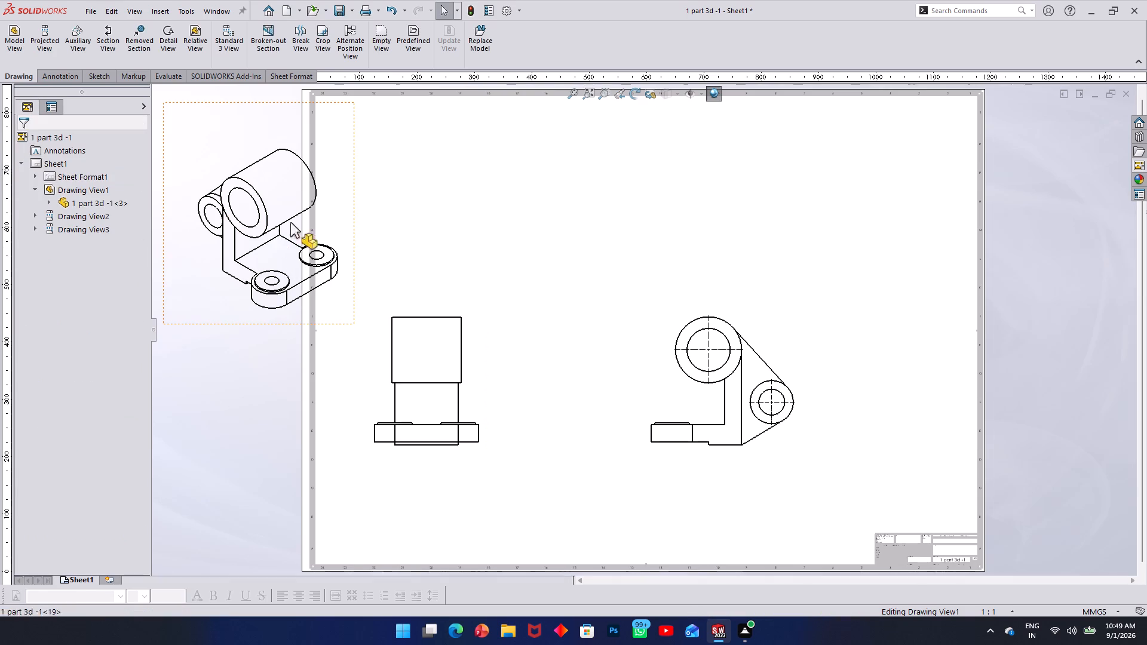
left_click_drag(290, 222, 334, 216)
left_click(333, 182)
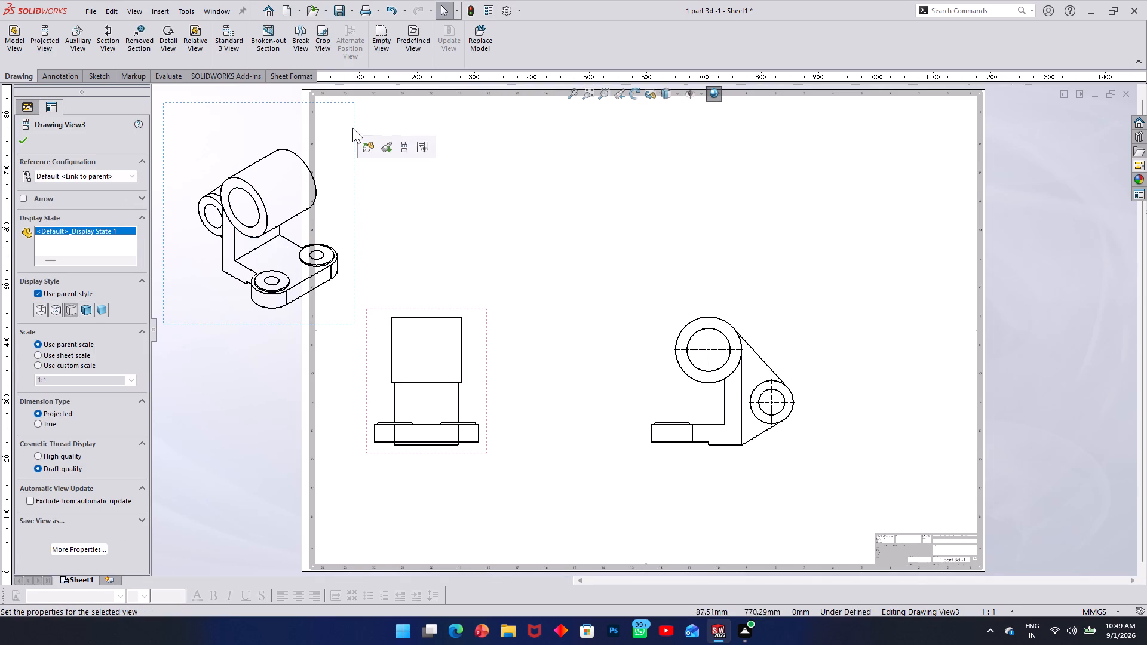
key("Escape")
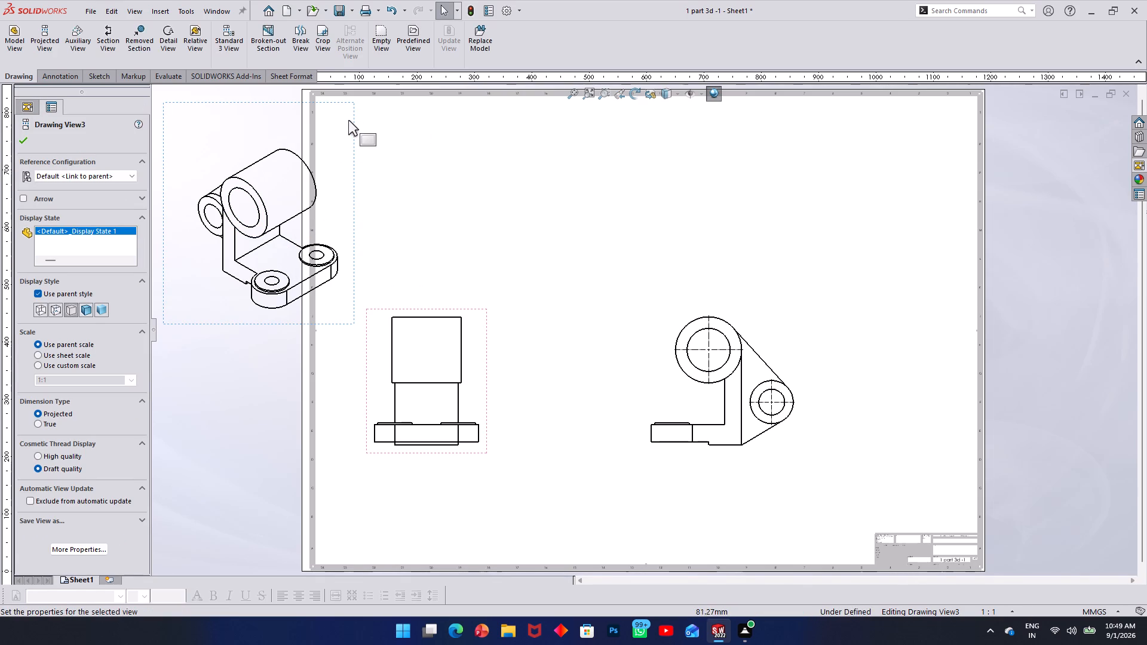
left_click_drag(355, 173, 358, 173)
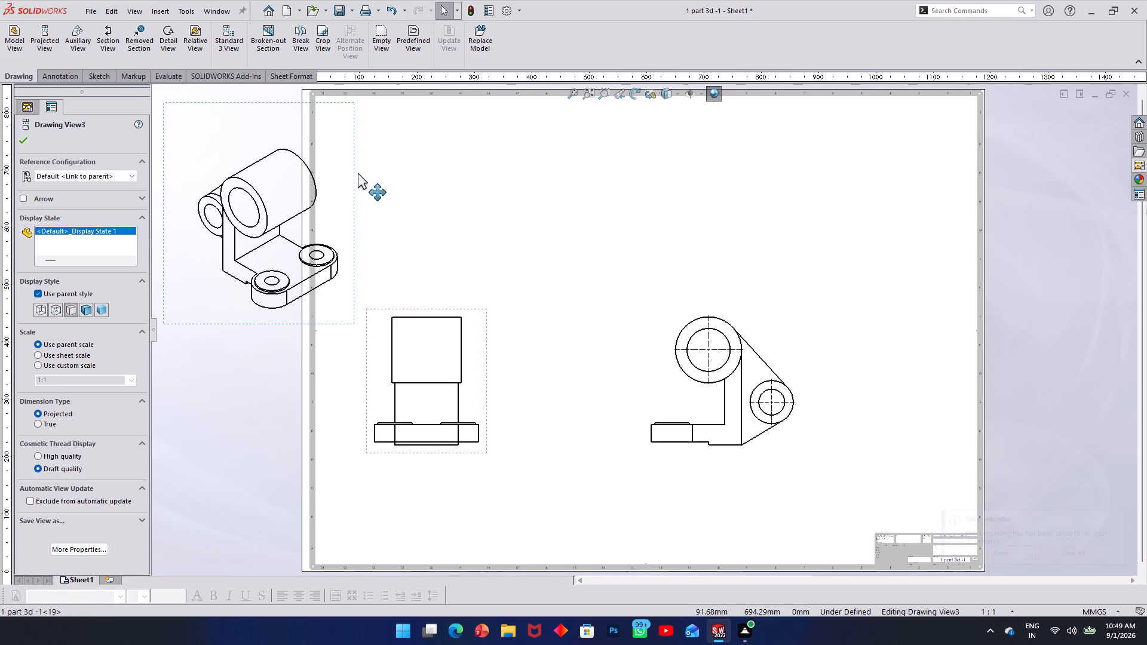
left_click_drag(358, 173, 506, 136)
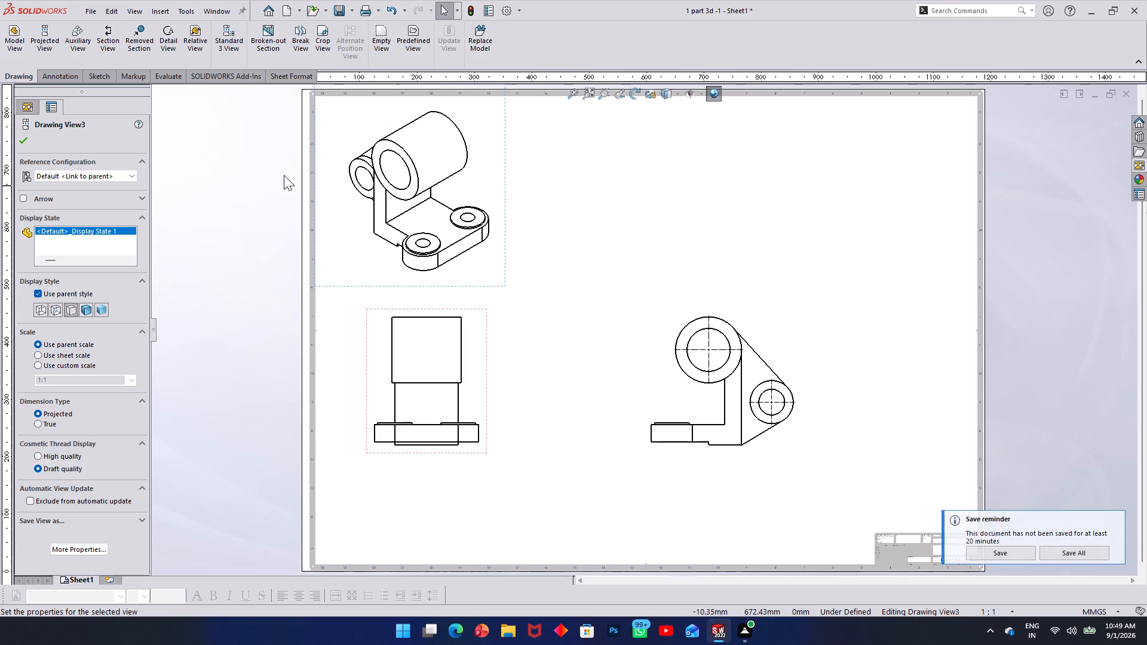
Place a projected view directly below the side profile view that shows the two round bosses.
left_click(50, 54)
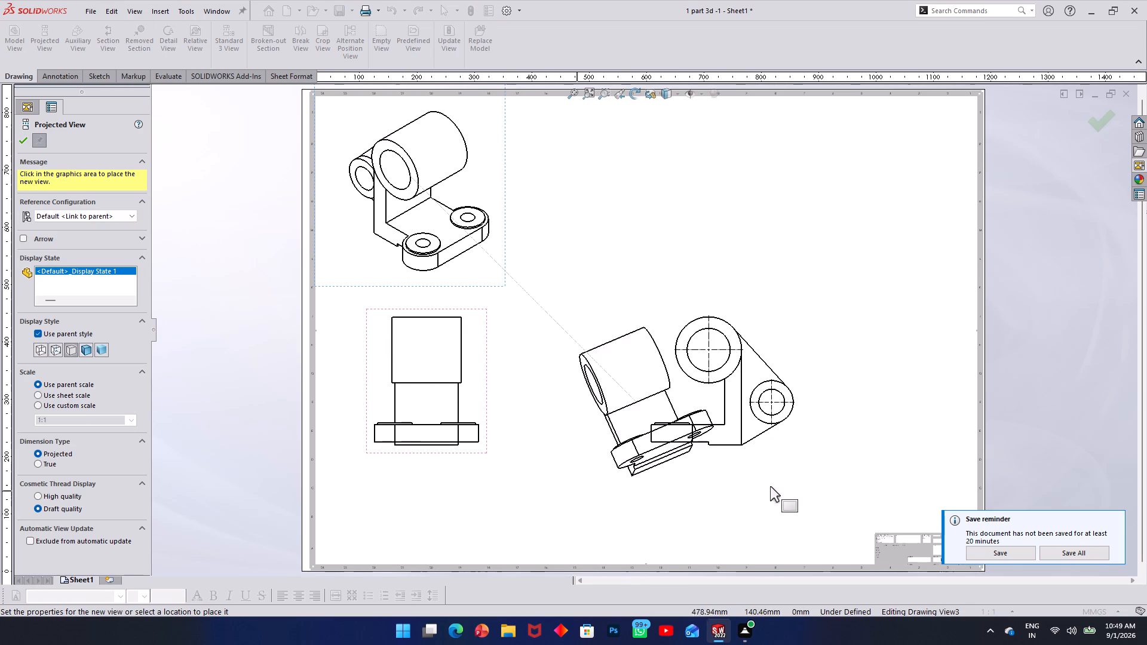
key("Escape")
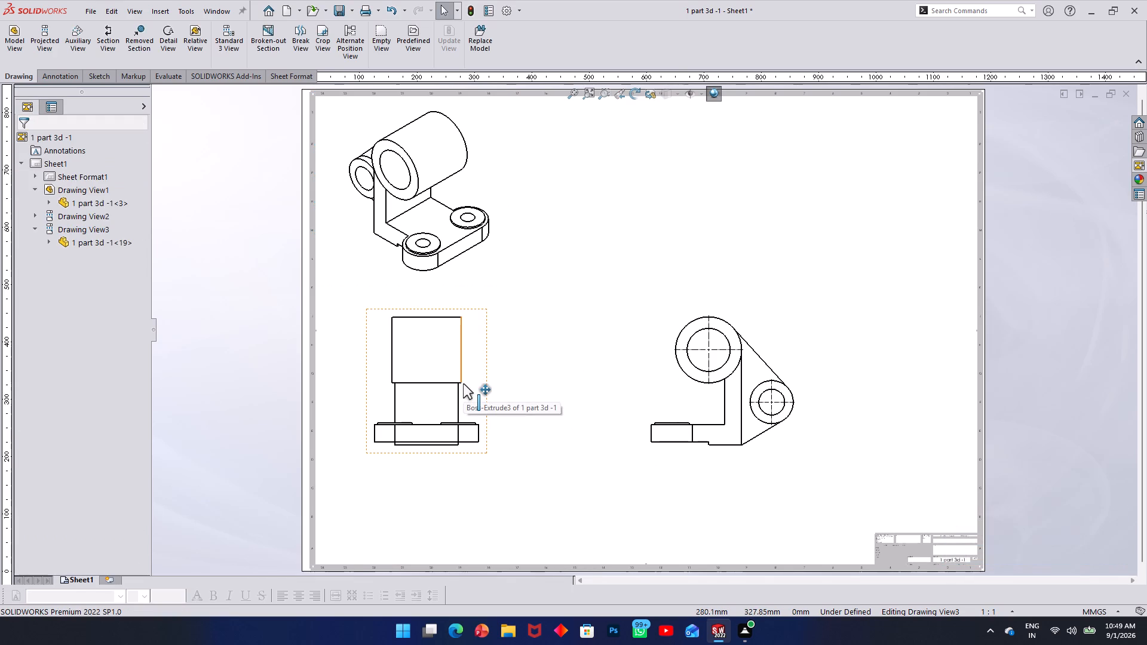
left_click(704, 399)
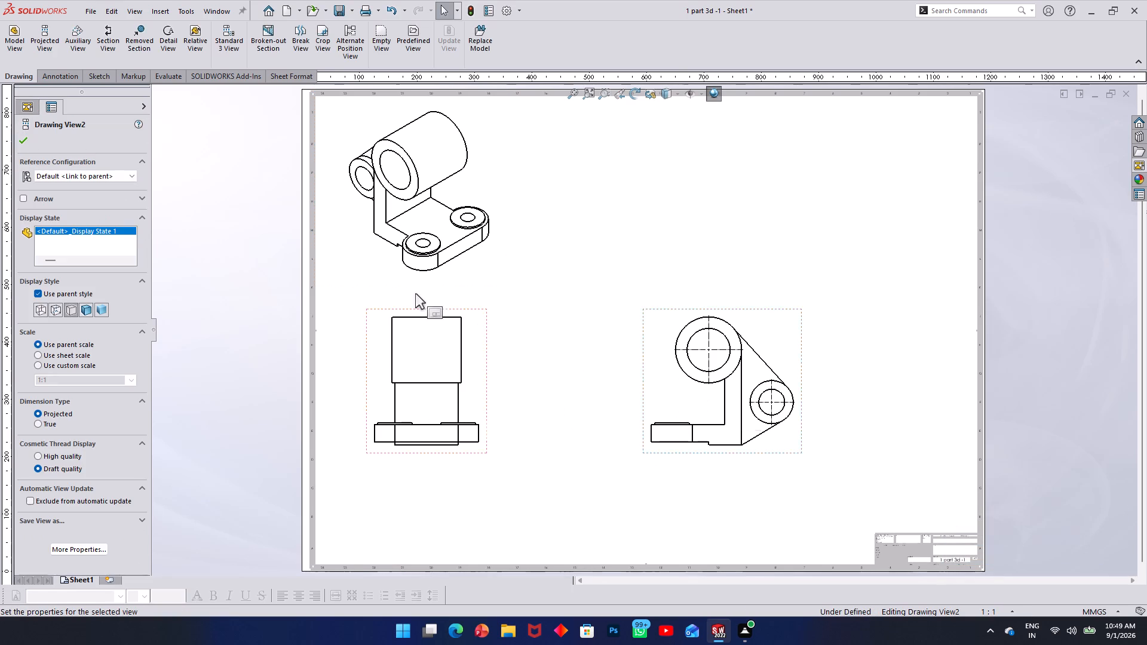
left_click(49, 57)
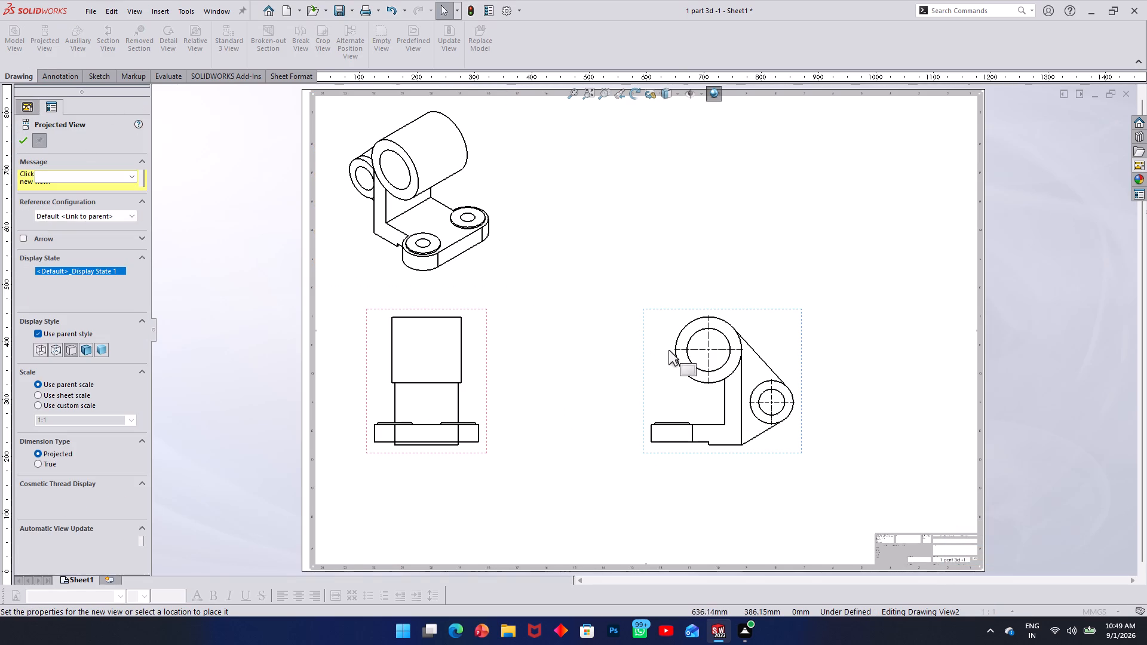
left_click(674, 380)
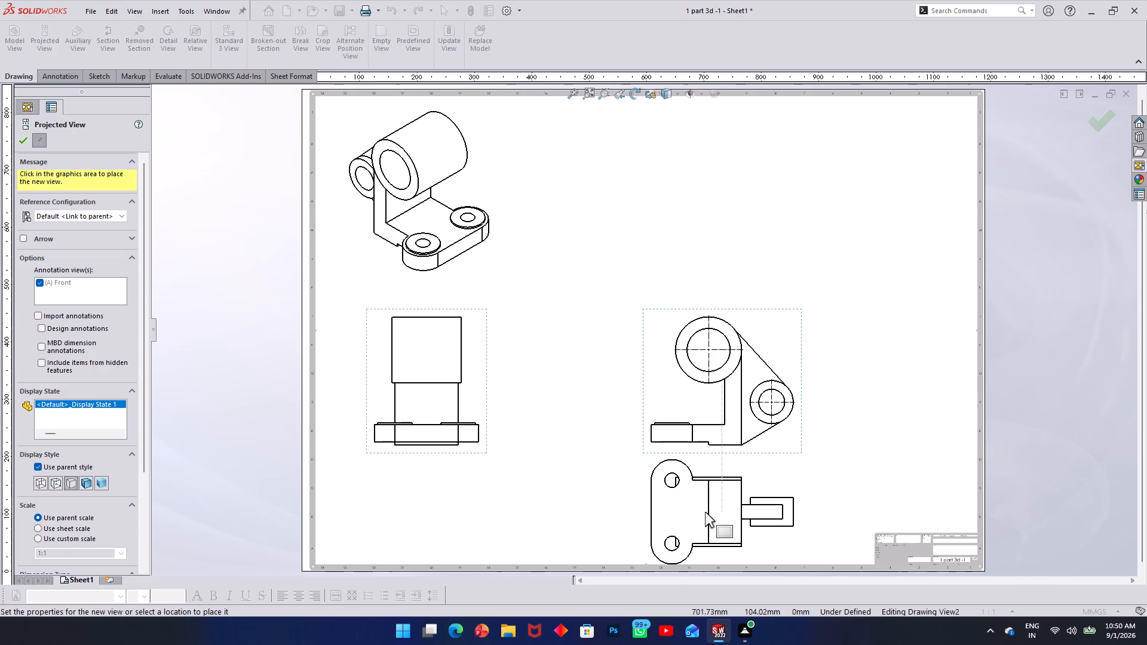
left_click(705, 512)
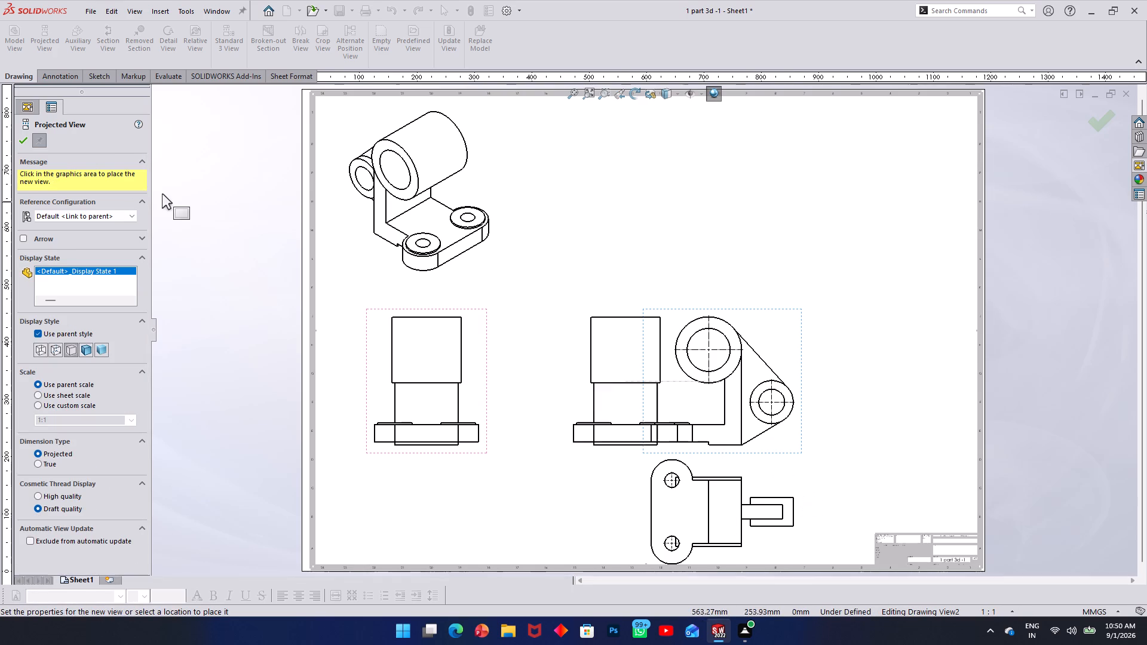
left_click(20, 131)
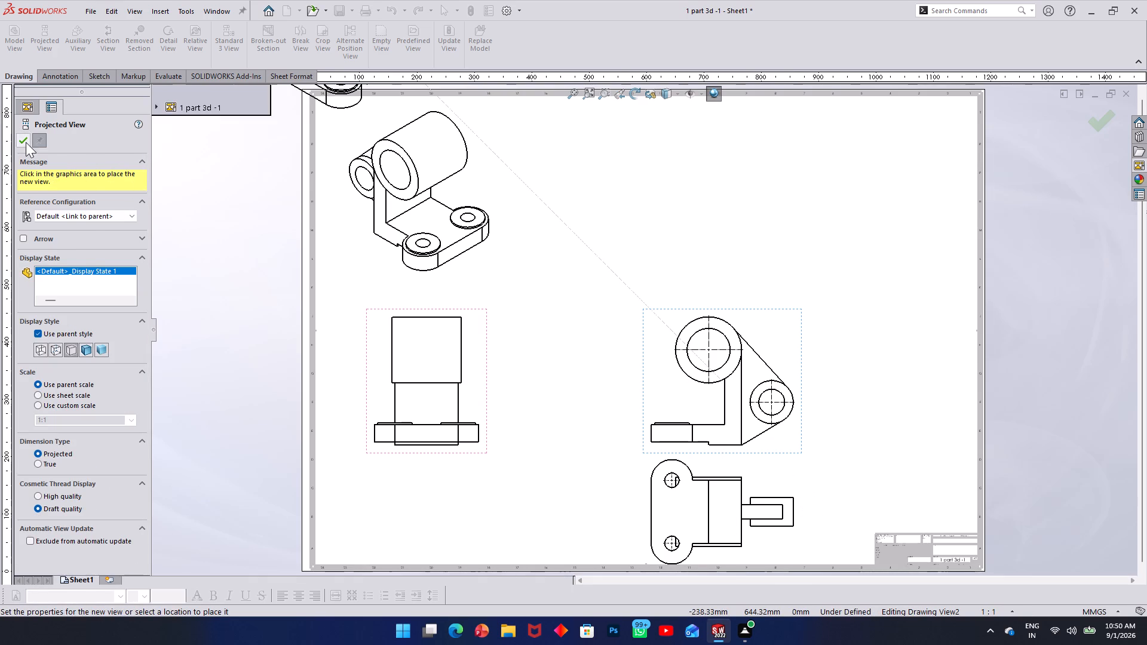
left_click(26, 143)
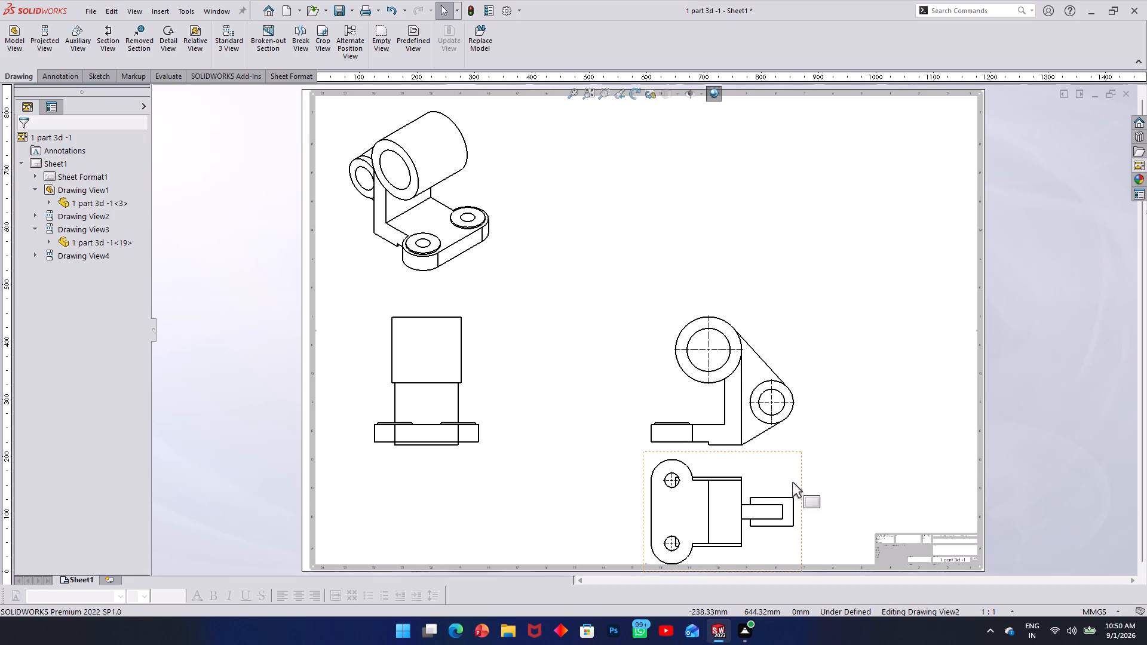
Move the new projected view from below the side profile view to the upper part of the sheet, above that view.
left_click(809, 485)
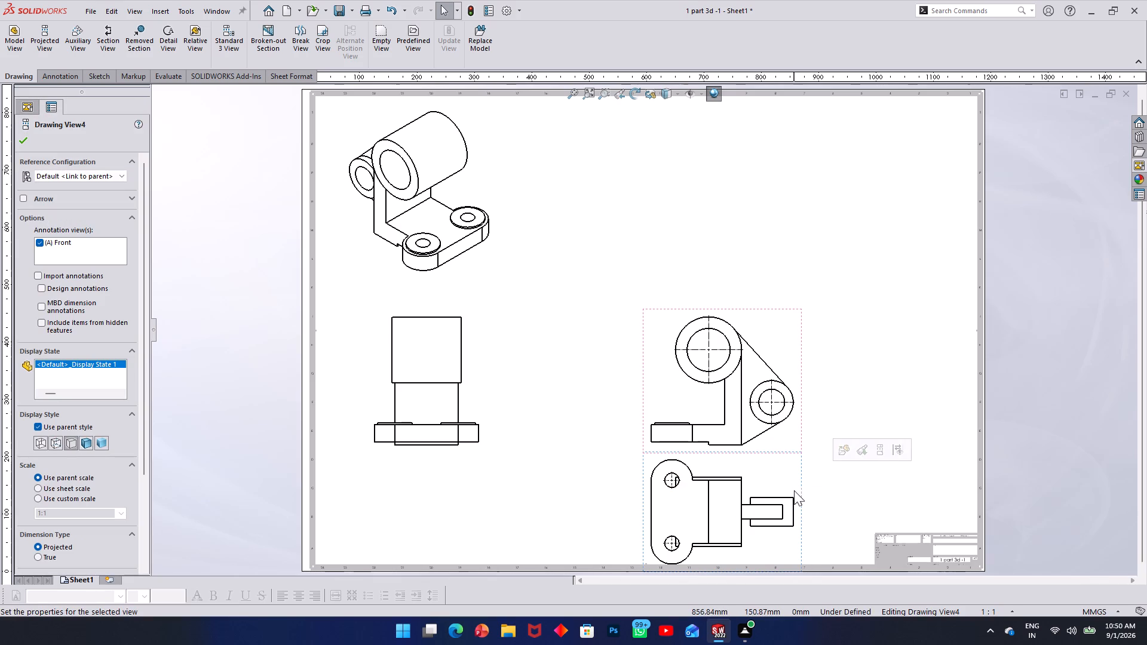
left_click_drag(801, 499, 799, 485)
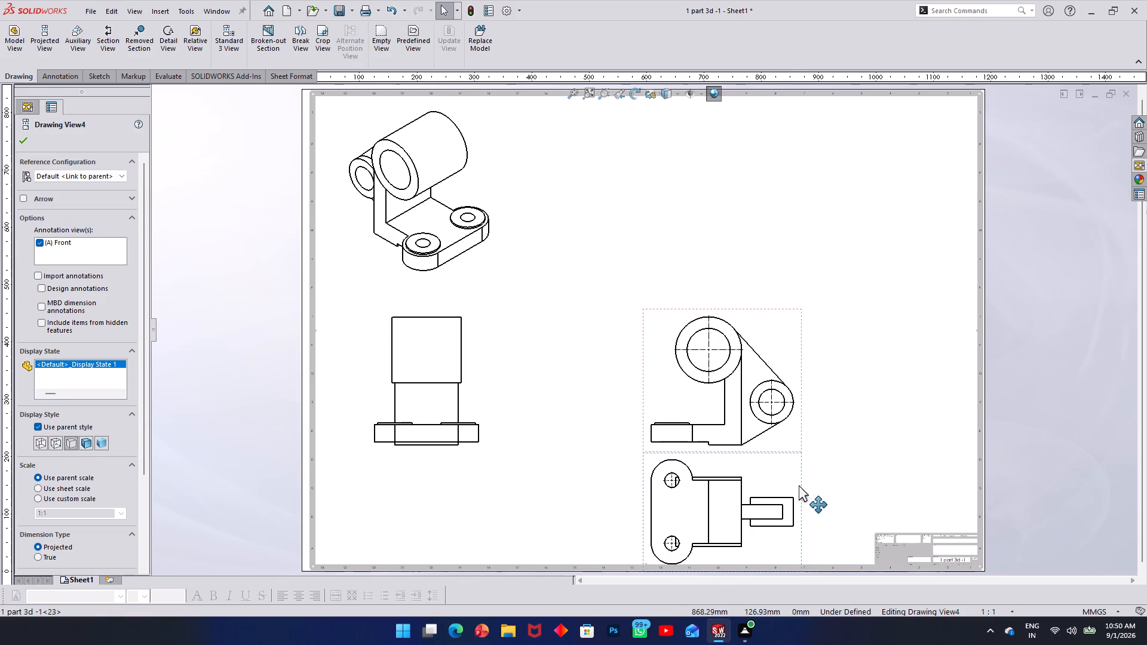
left_click_drag(799, 485, 768, 138)
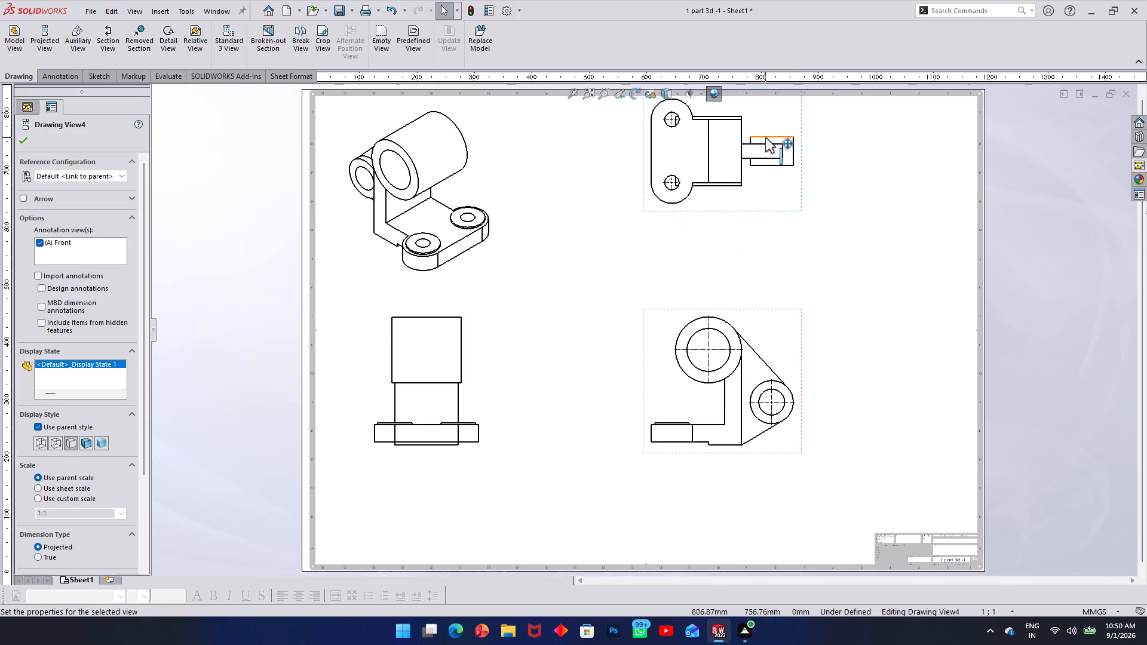
left_click_drag(801, 169, 803, 216)
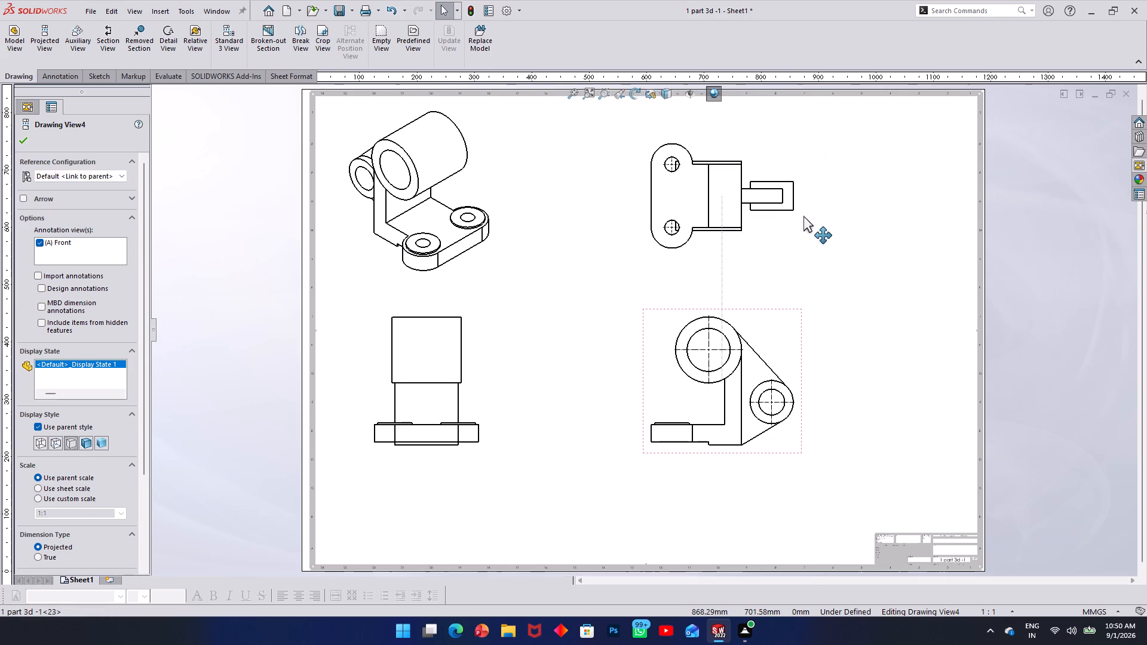
left_click_drag(803, 216, 803, 217)
left_click(519, 385)
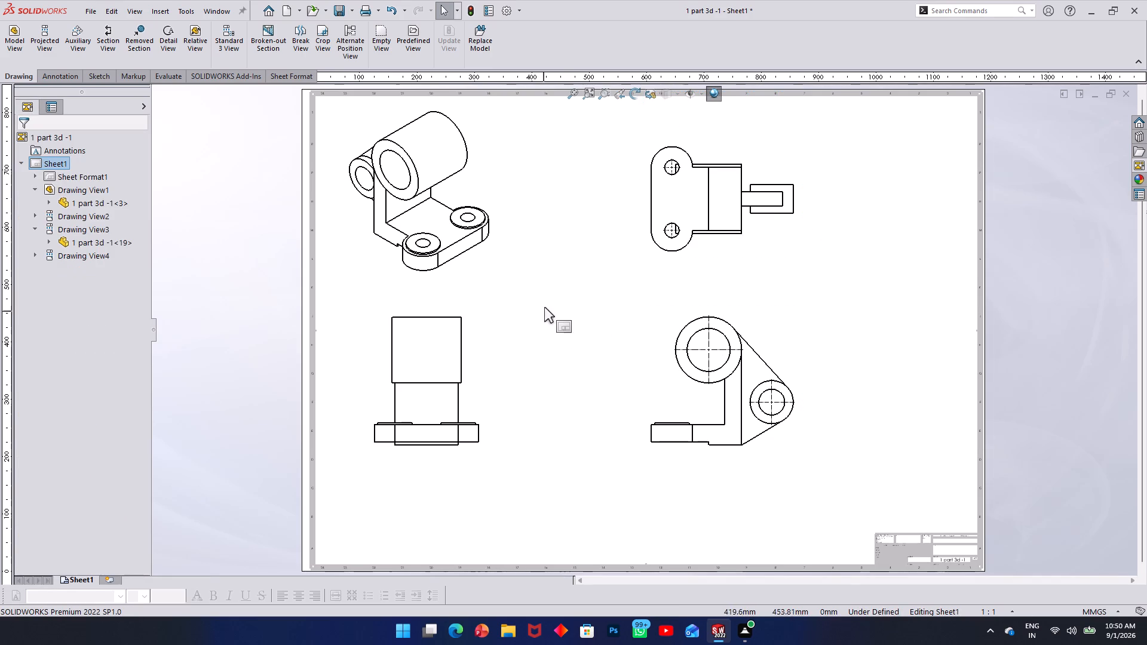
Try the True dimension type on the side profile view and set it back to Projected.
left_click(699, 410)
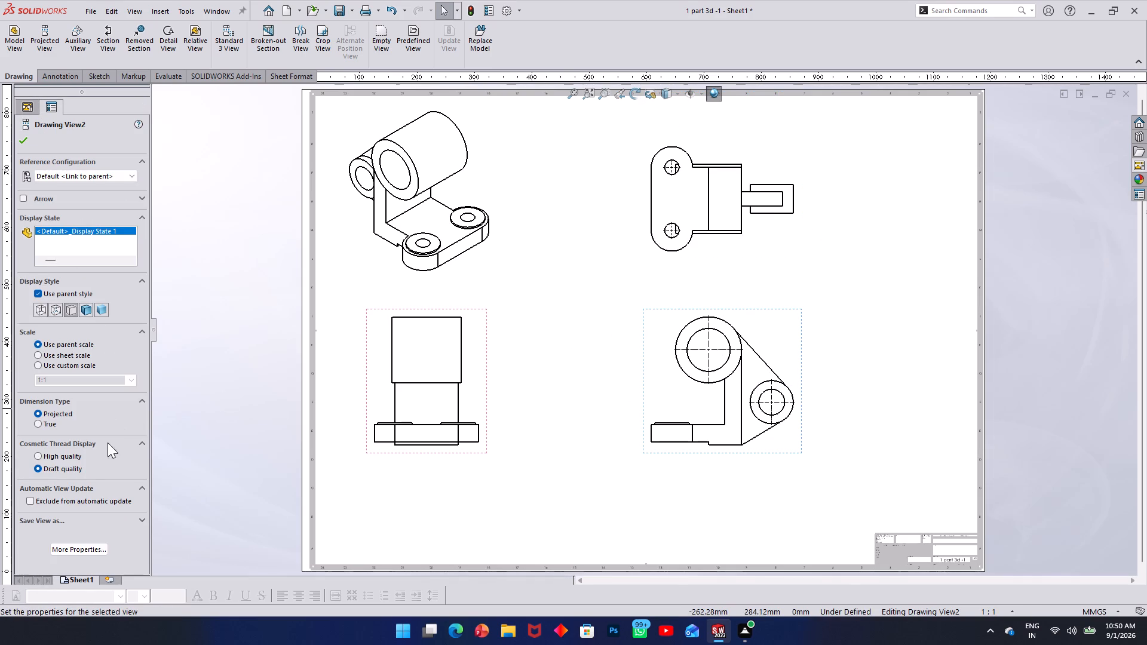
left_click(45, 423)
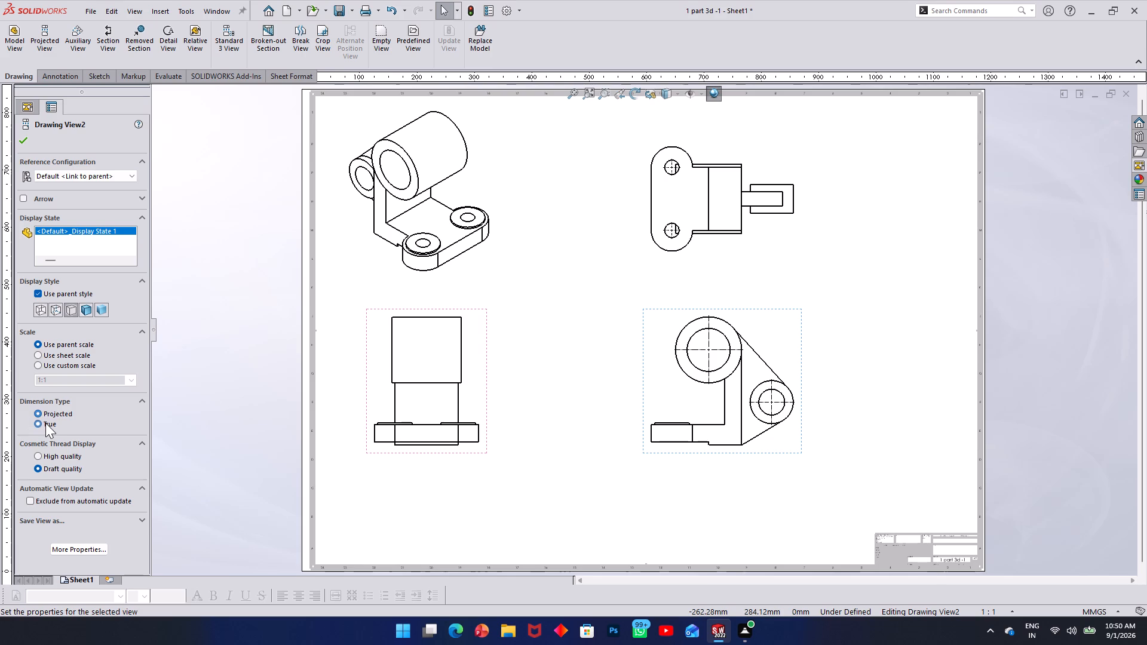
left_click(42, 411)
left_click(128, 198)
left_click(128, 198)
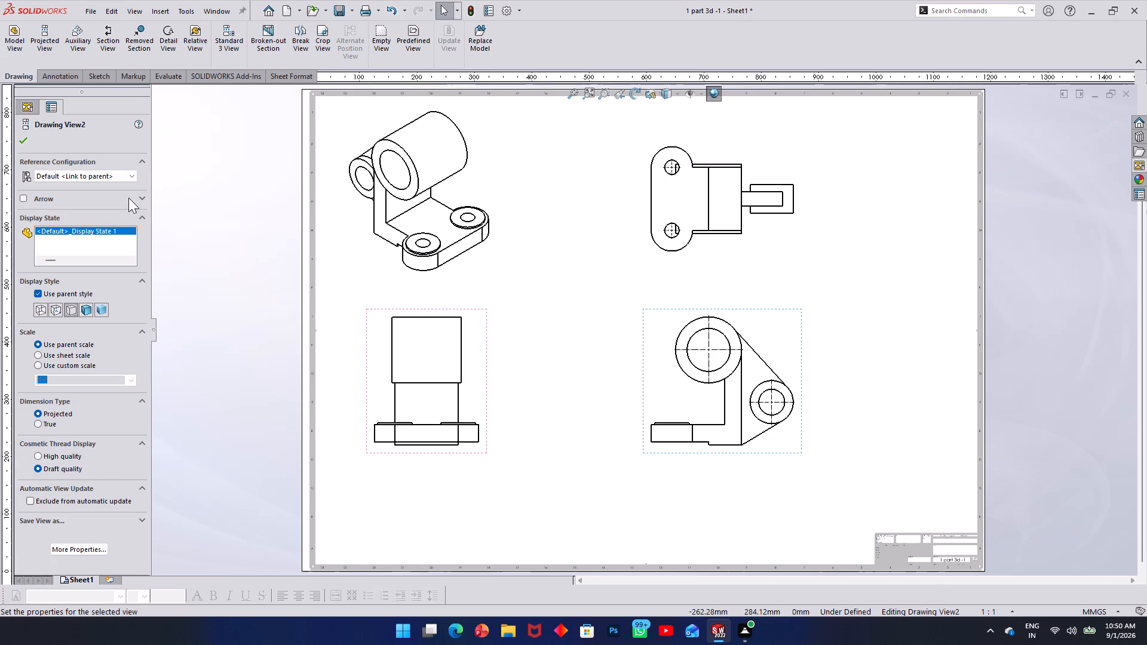
Set the reference configuration of the side profile view to Default instead of the link to its parent.
left_click(133, 176)
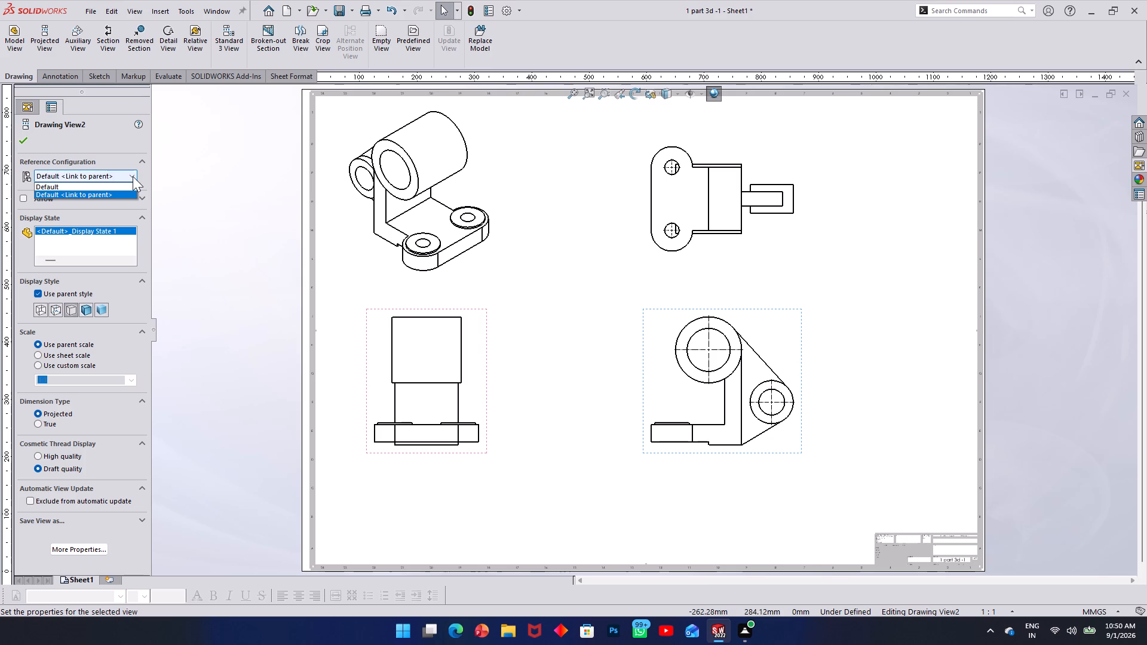
left_click(133, 176)
left_click(133, 176)
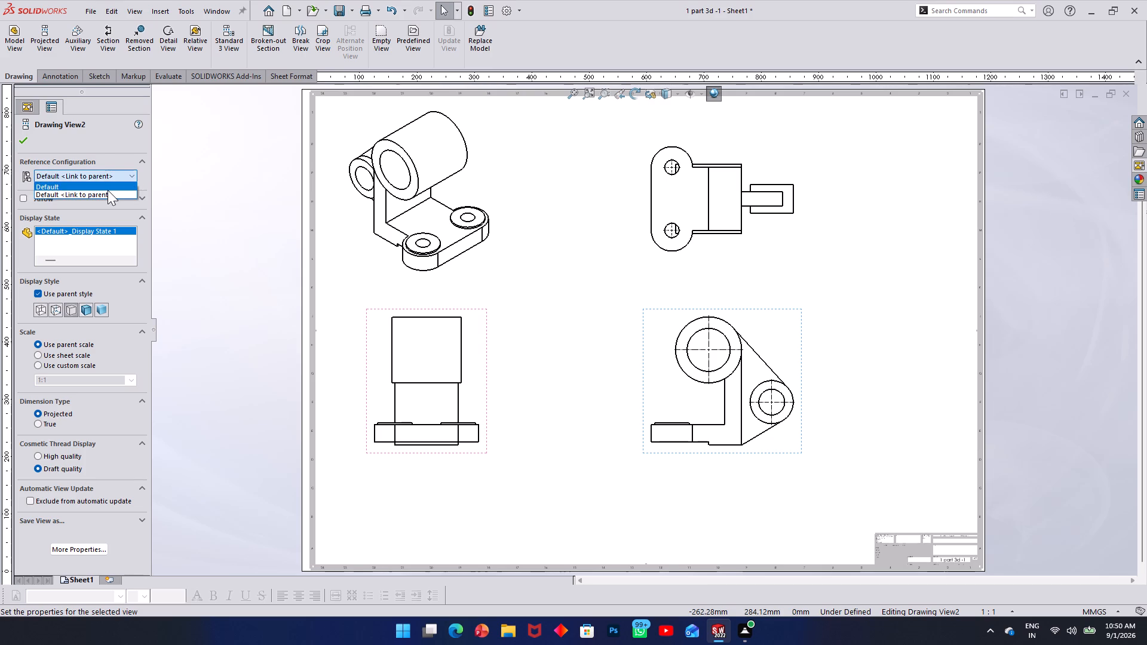
left_click(108, 190)
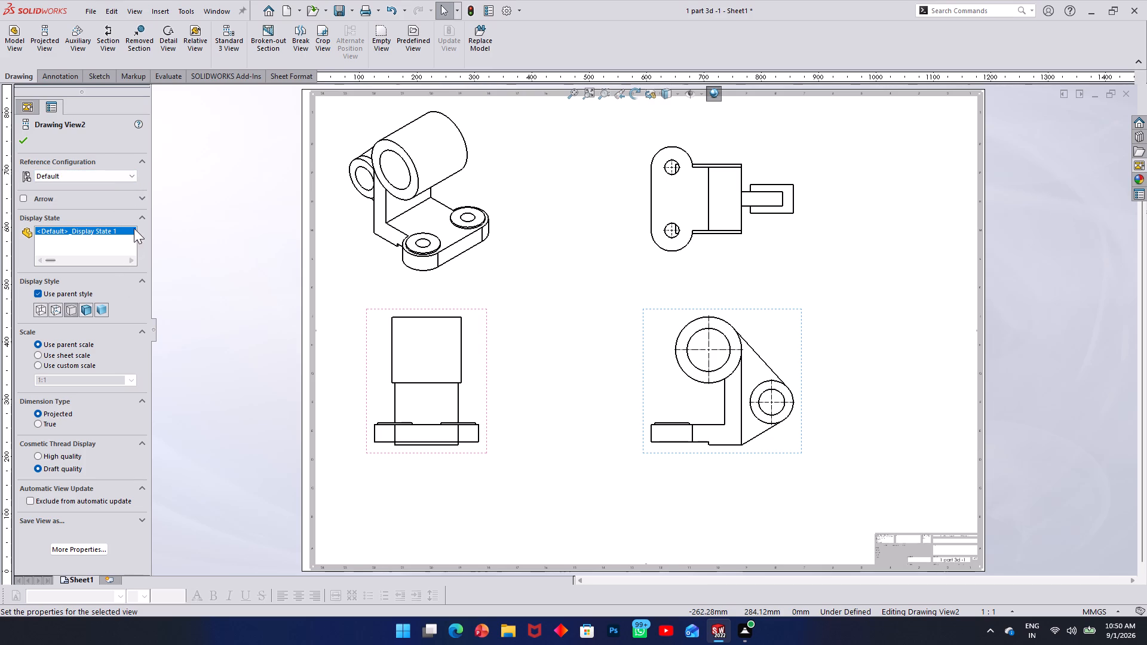
Review the side profile view's display settings and its full drawing view properties.
left_click(138, 225)
left_click(142, 220)
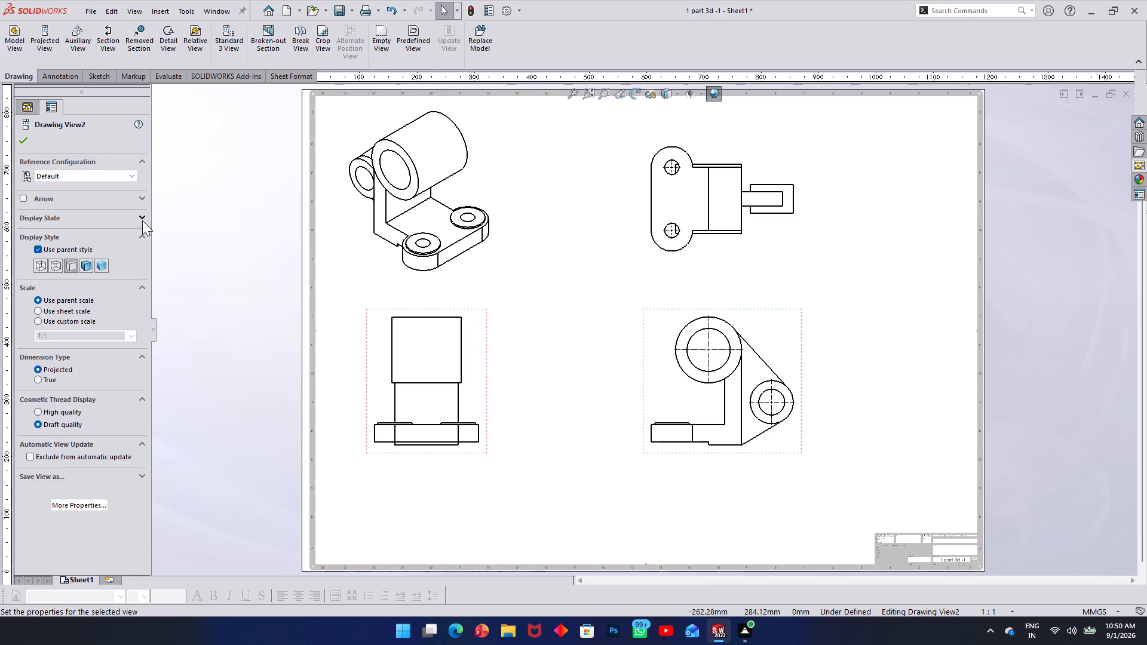
left_click(142, 220)
left_click(142, 220)
left_click(137, 232)
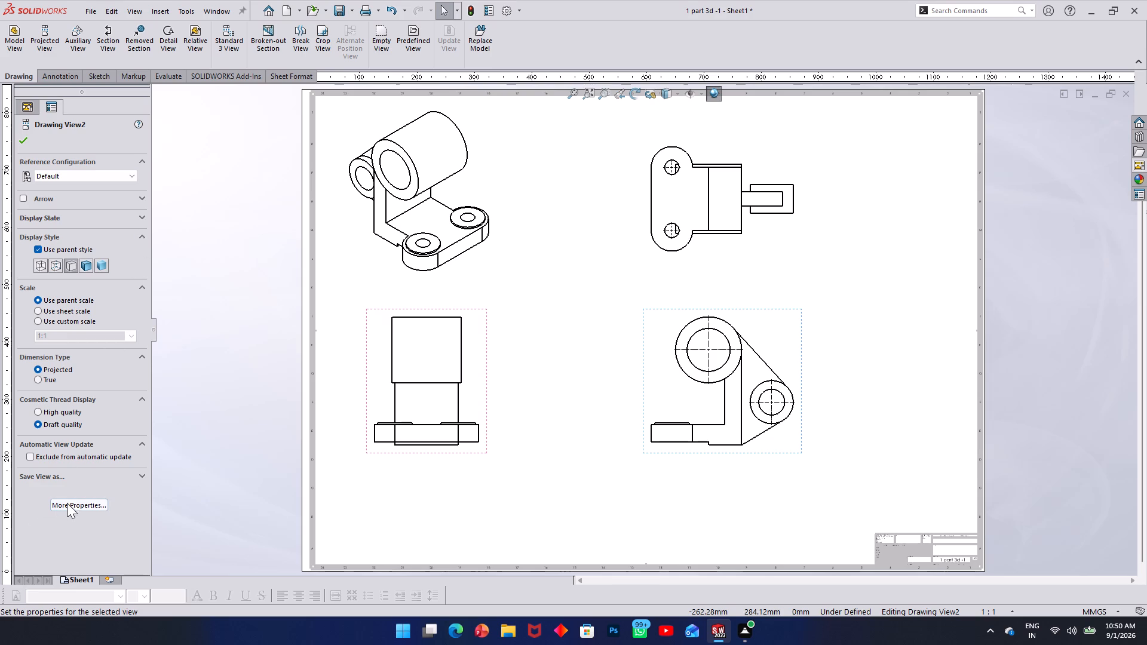
left_click(69, 503)
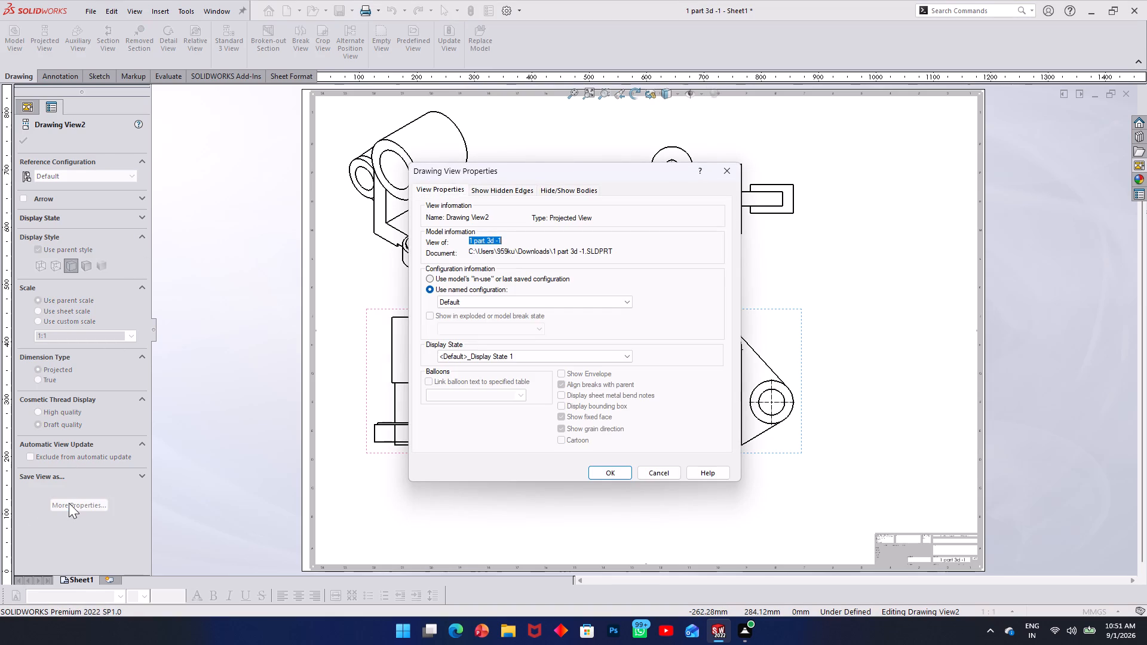
left_click(731, 172)
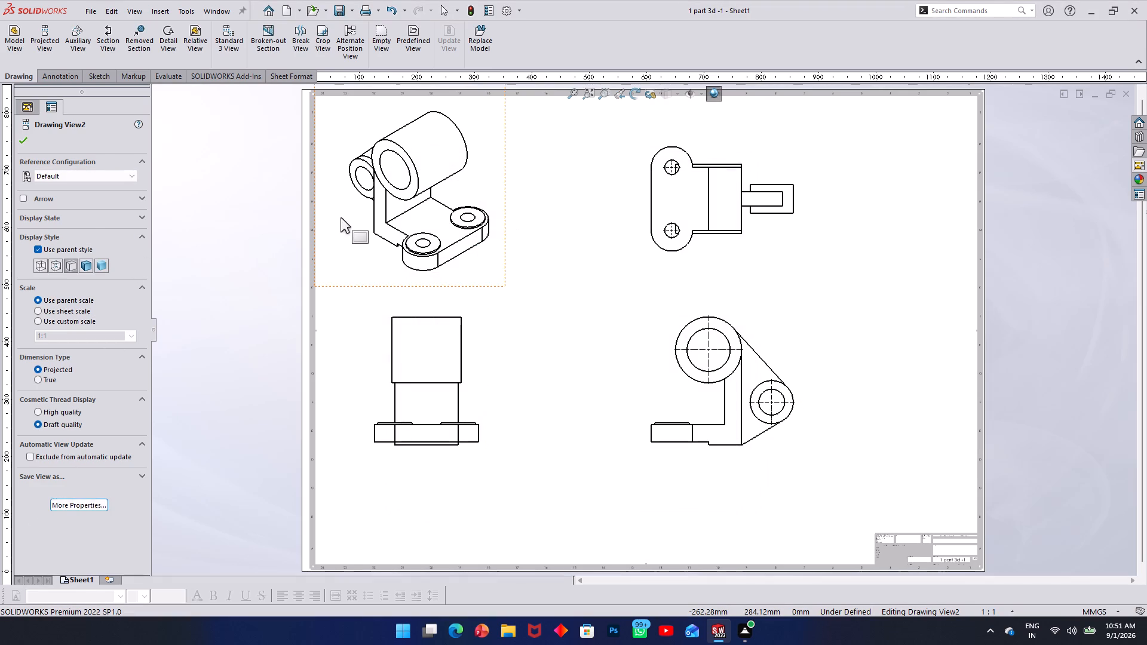
left_click(241, 218)
With the side profile view selected, save a named view orientation called right.
left_click(794, 362)
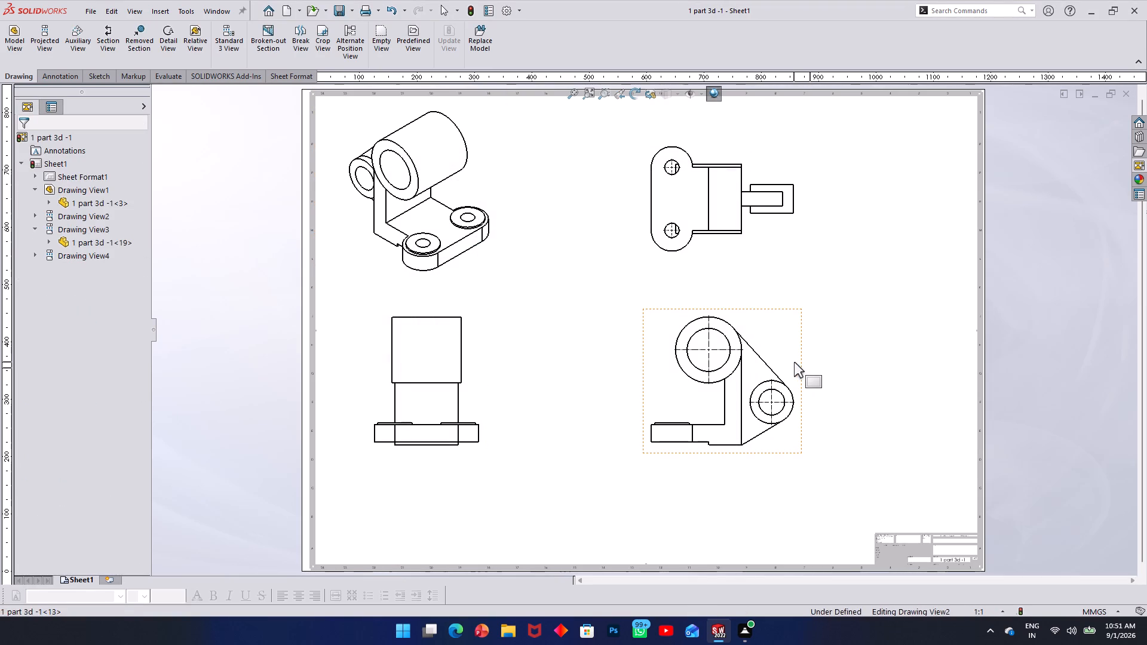
right_click(792, 346)
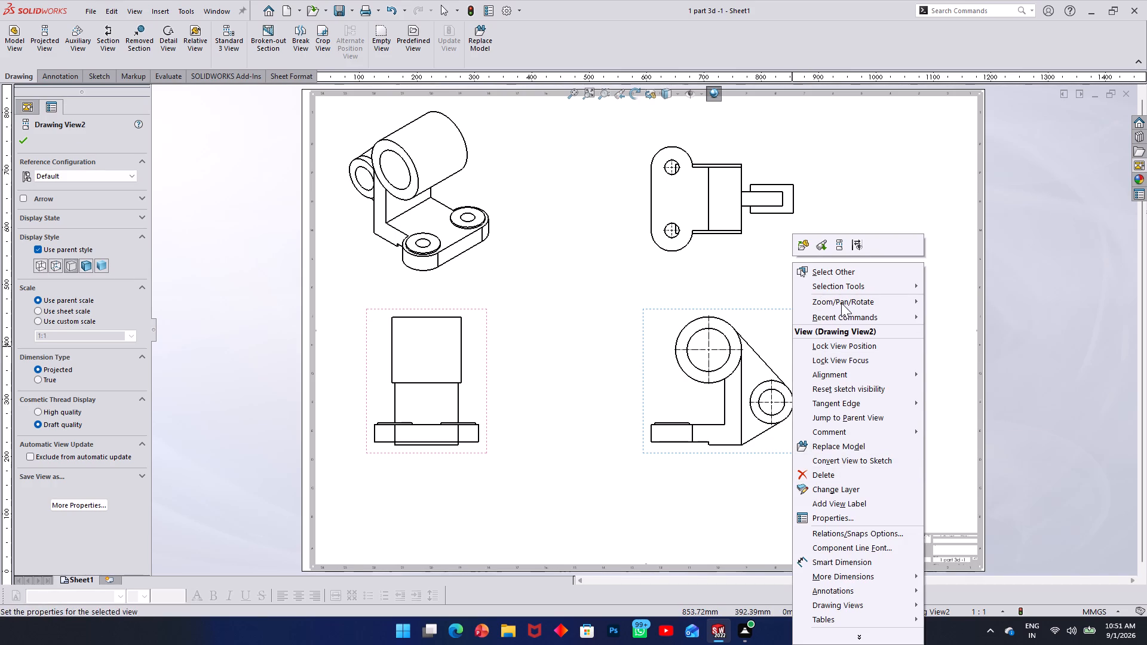
left_click(774, 329)
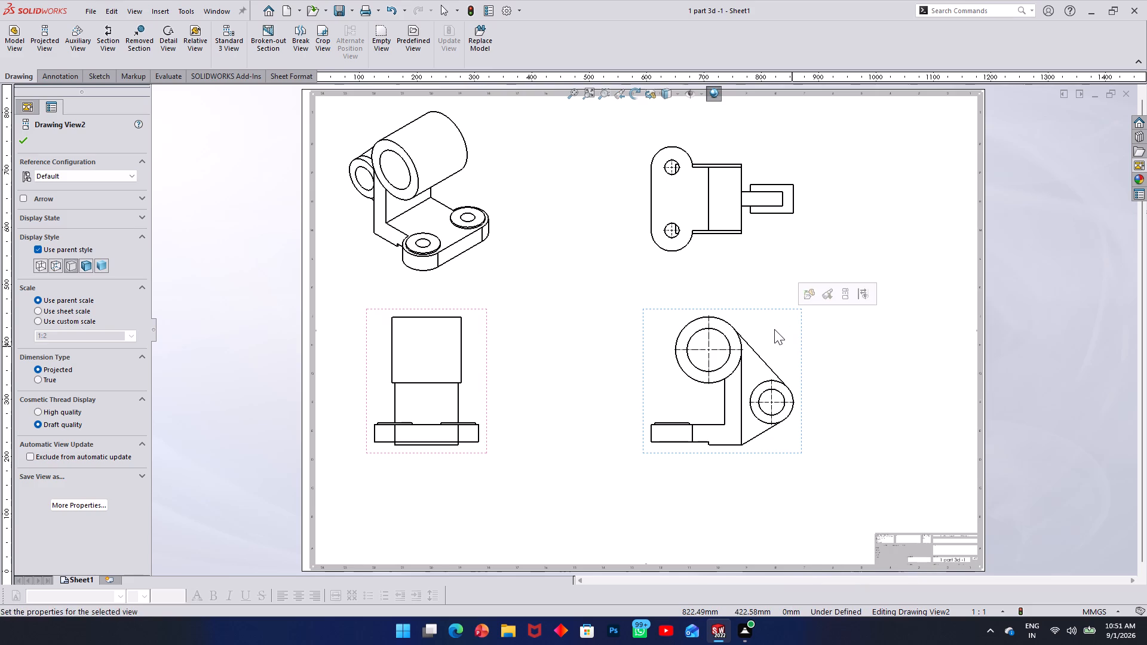
right_click(774, 329)
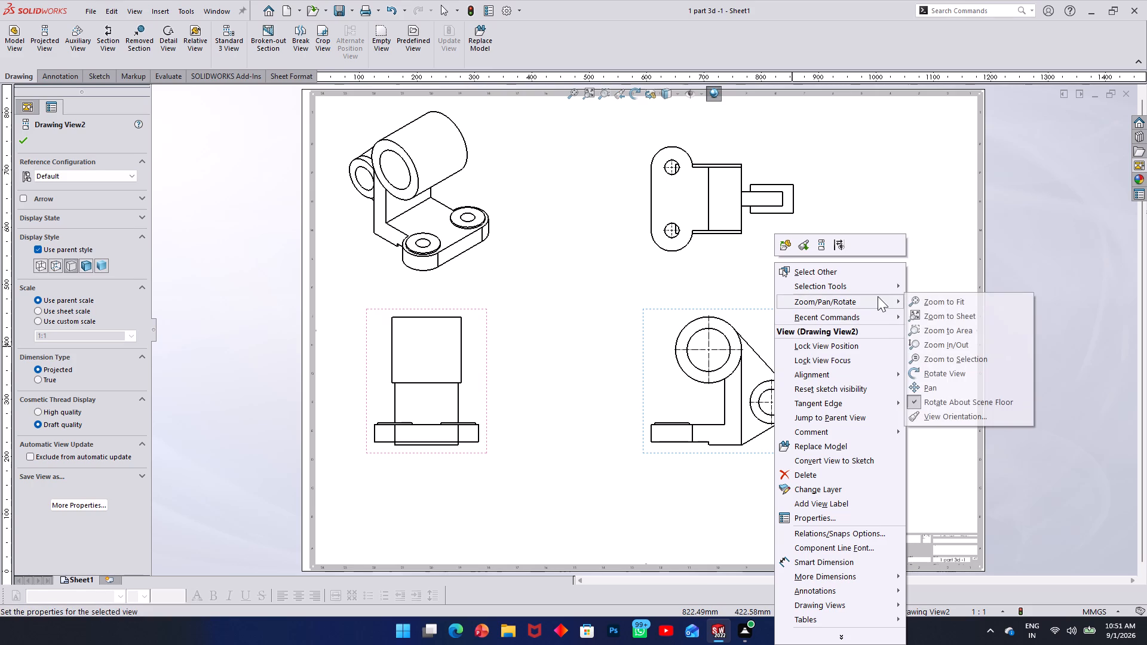
left_click(946, 411)
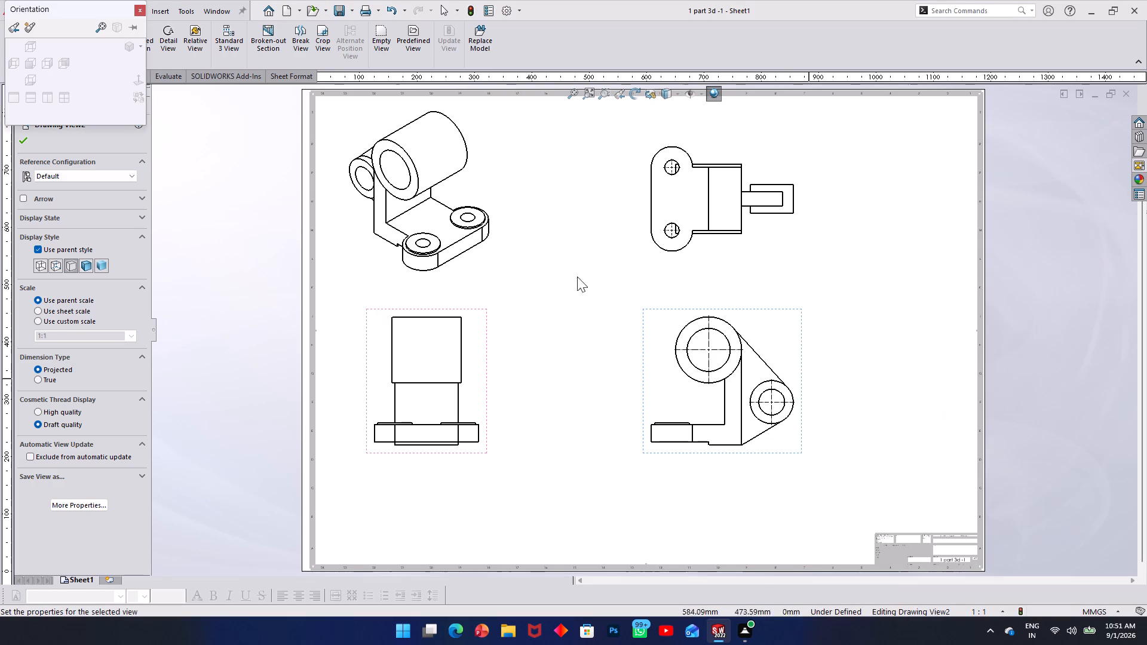
left_click(56, 63)
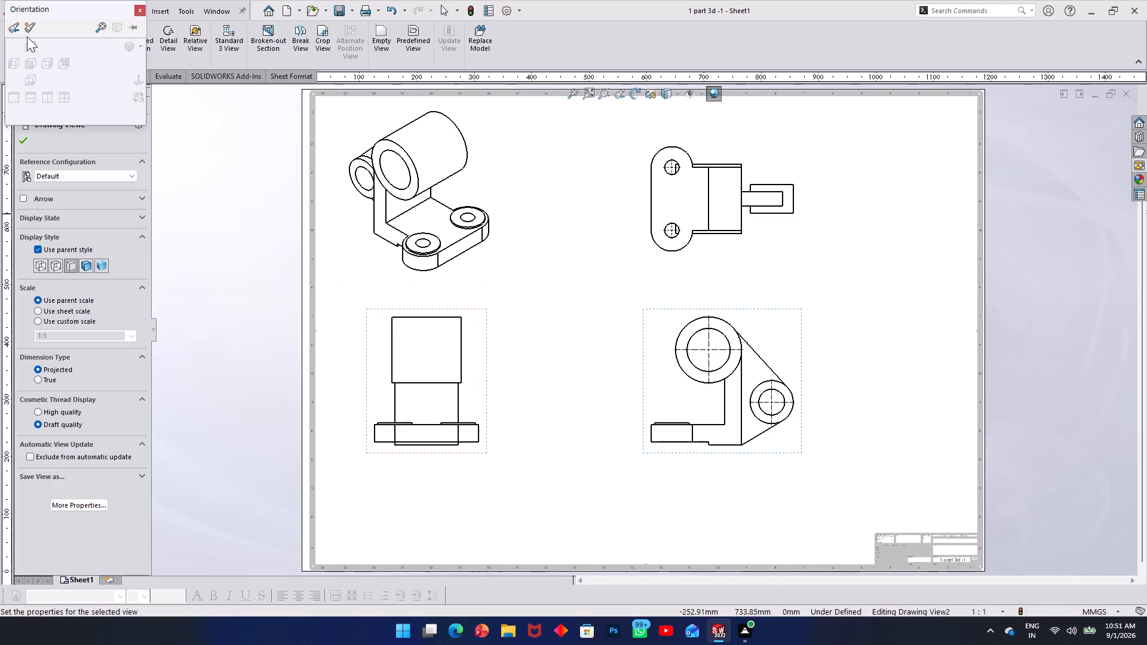
left_click(27, 28)
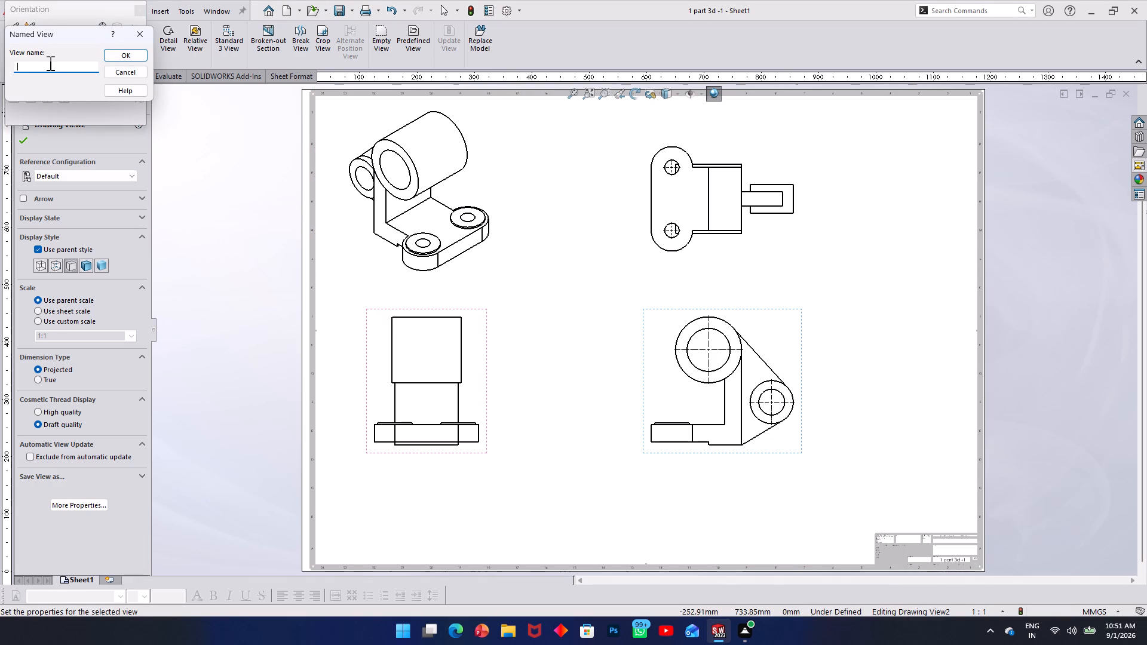
type("ri")
type("gh")
key("t")
key("Return")
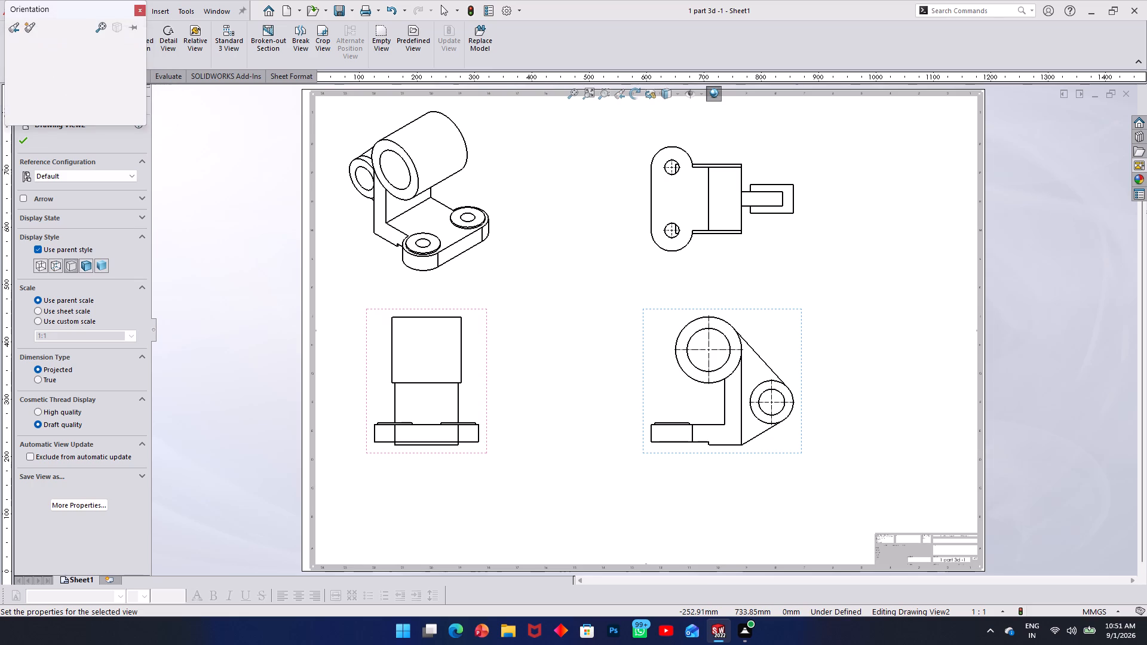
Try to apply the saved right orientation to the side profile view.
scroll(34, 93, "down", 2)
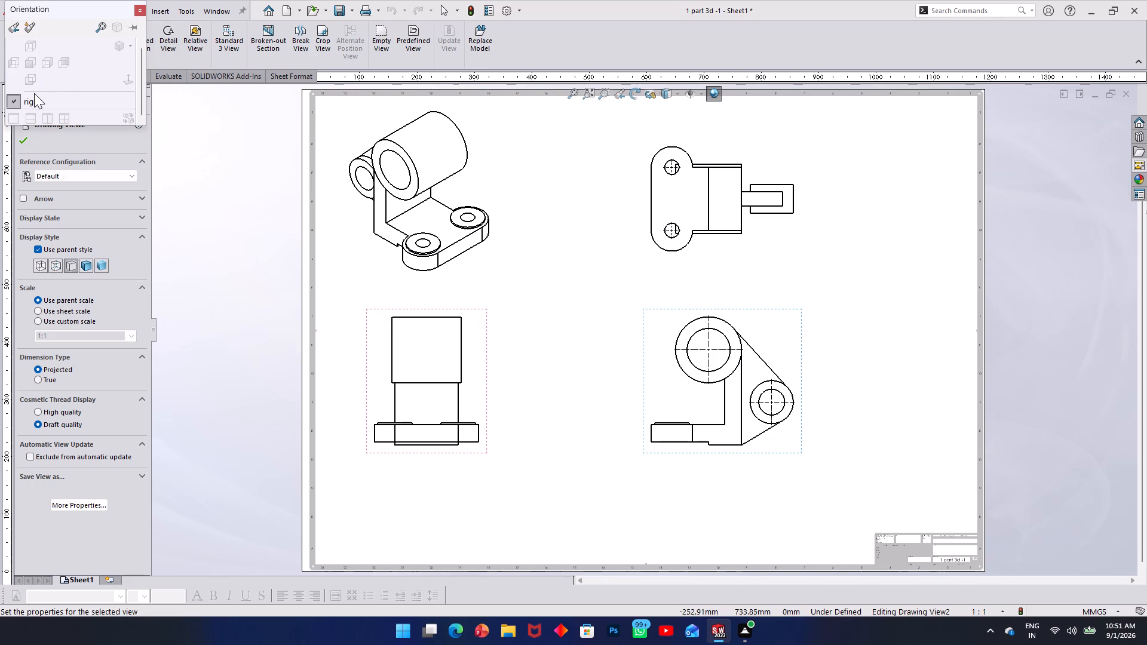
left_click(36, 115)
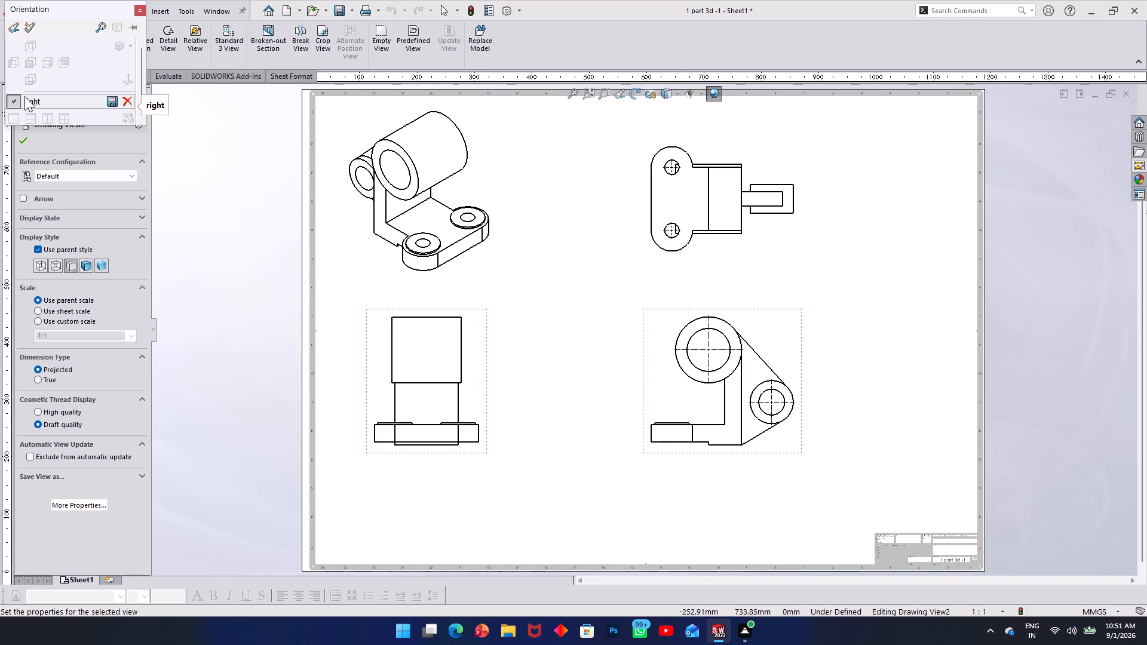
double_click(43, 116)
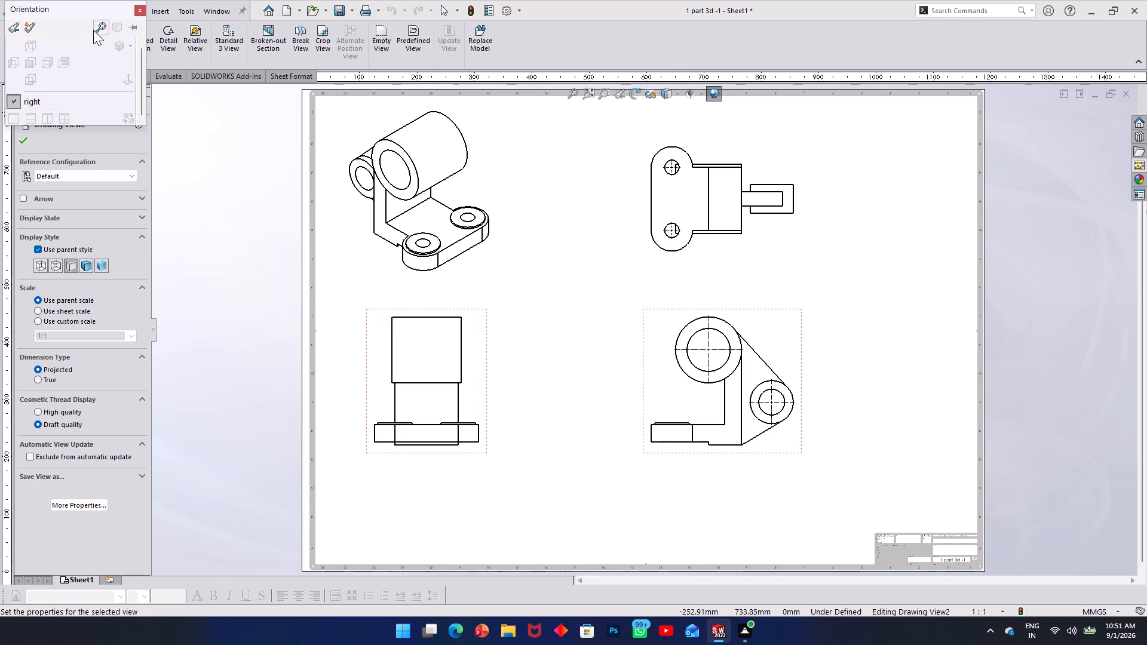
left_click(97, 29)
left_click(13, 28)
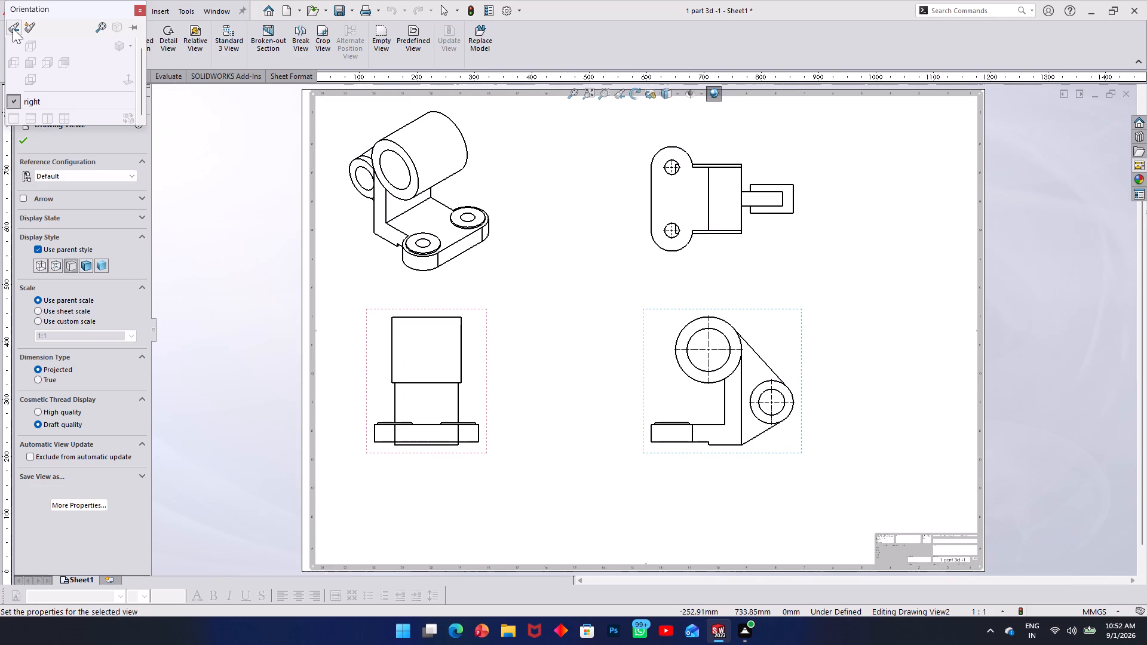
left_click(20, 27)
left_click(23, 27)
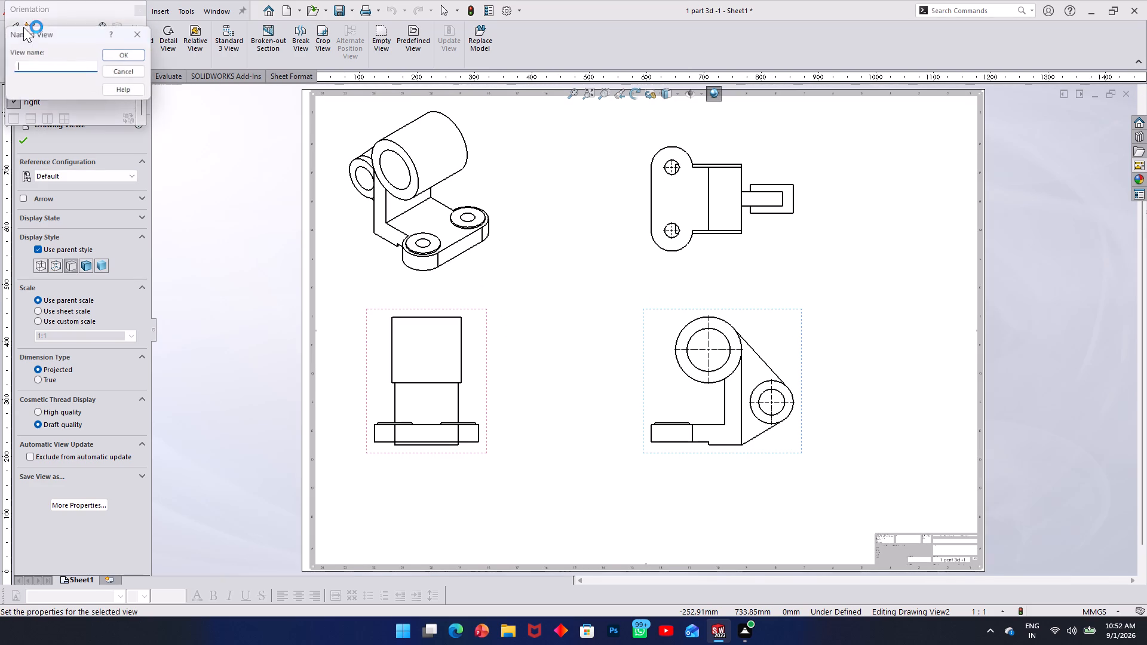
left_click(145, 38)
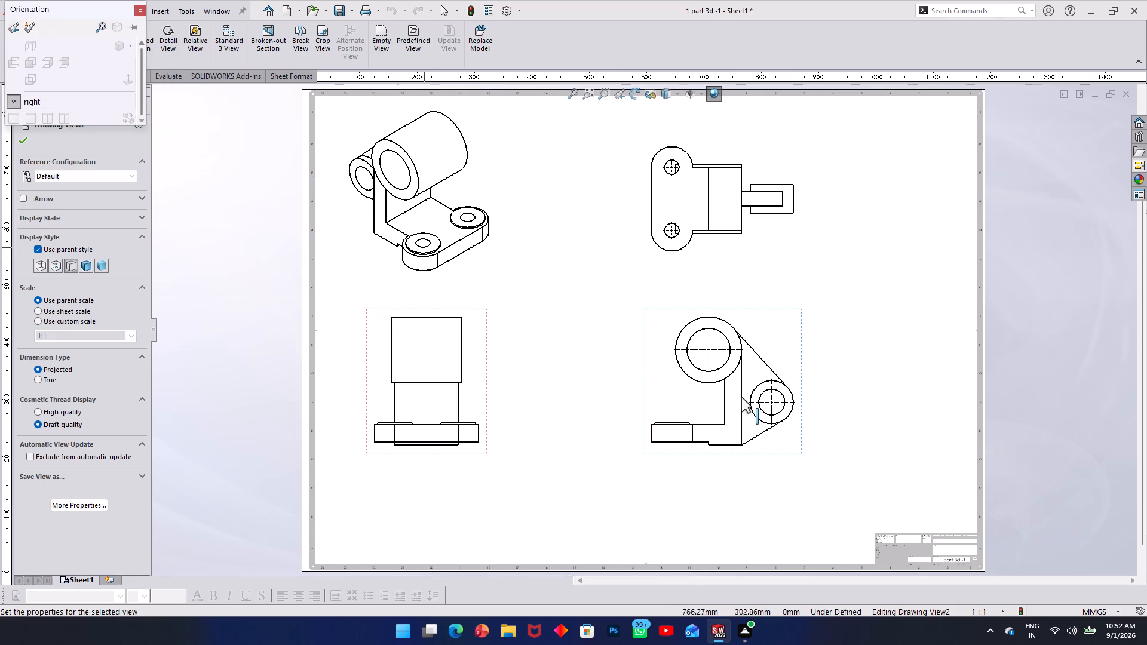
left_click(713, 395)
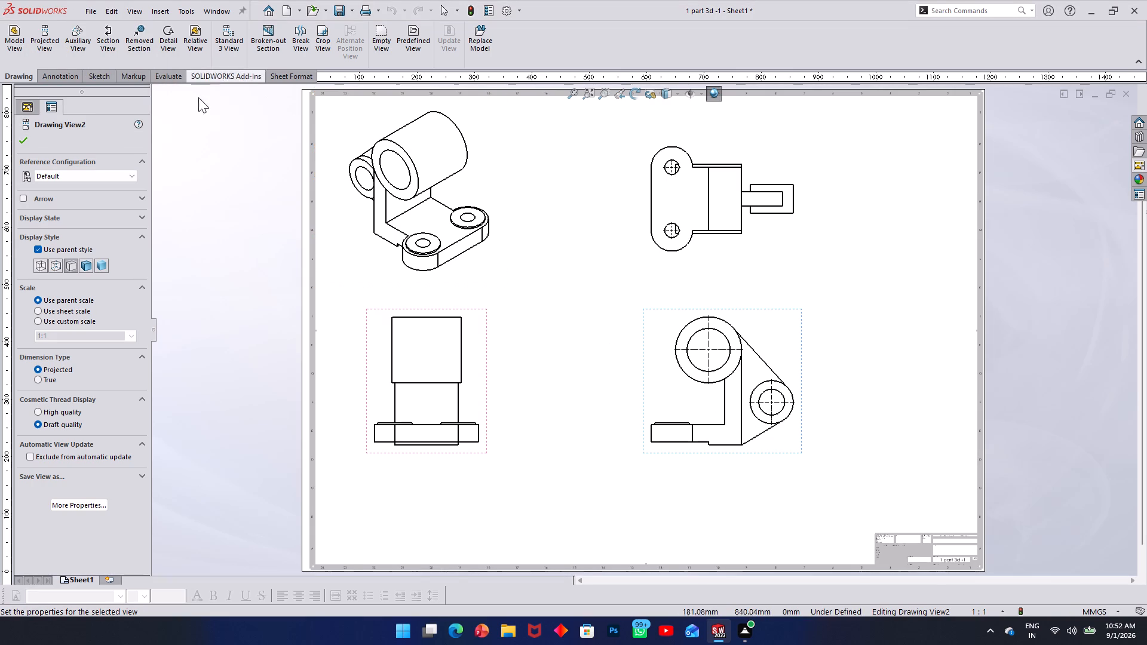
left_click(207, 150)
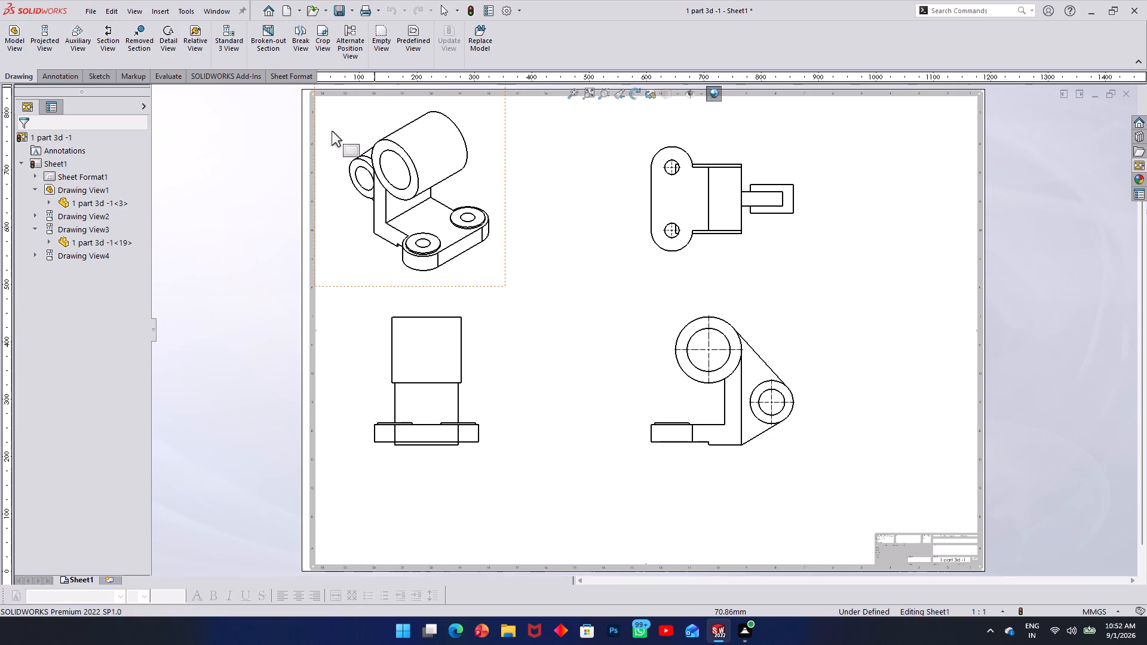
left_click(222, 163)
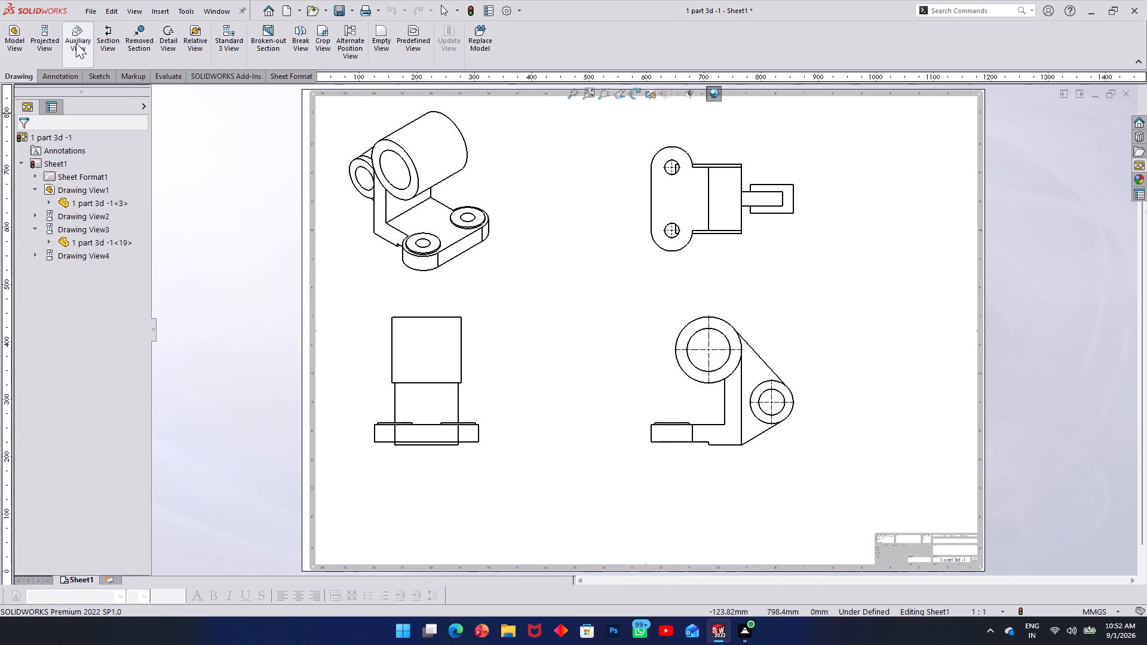
Add a horizontal Smart Dimension for the large cylinder's top edge in the rotated Right view, placed just above it.
left_click(30, 74)
left_click(56, 75)
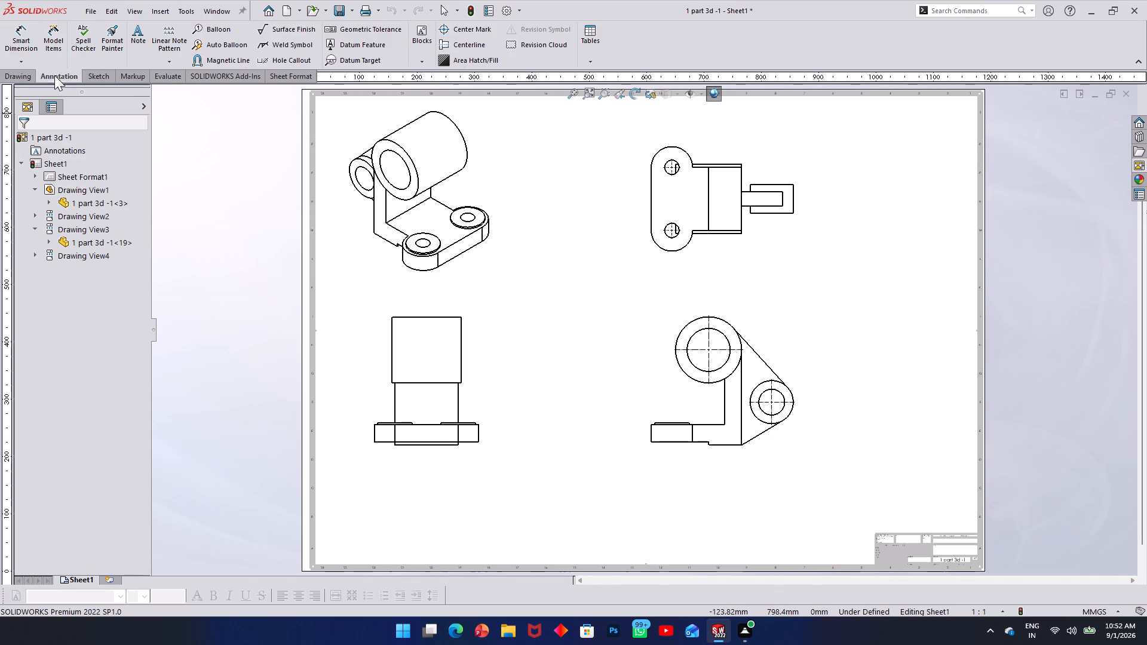
left_click(29, 48)
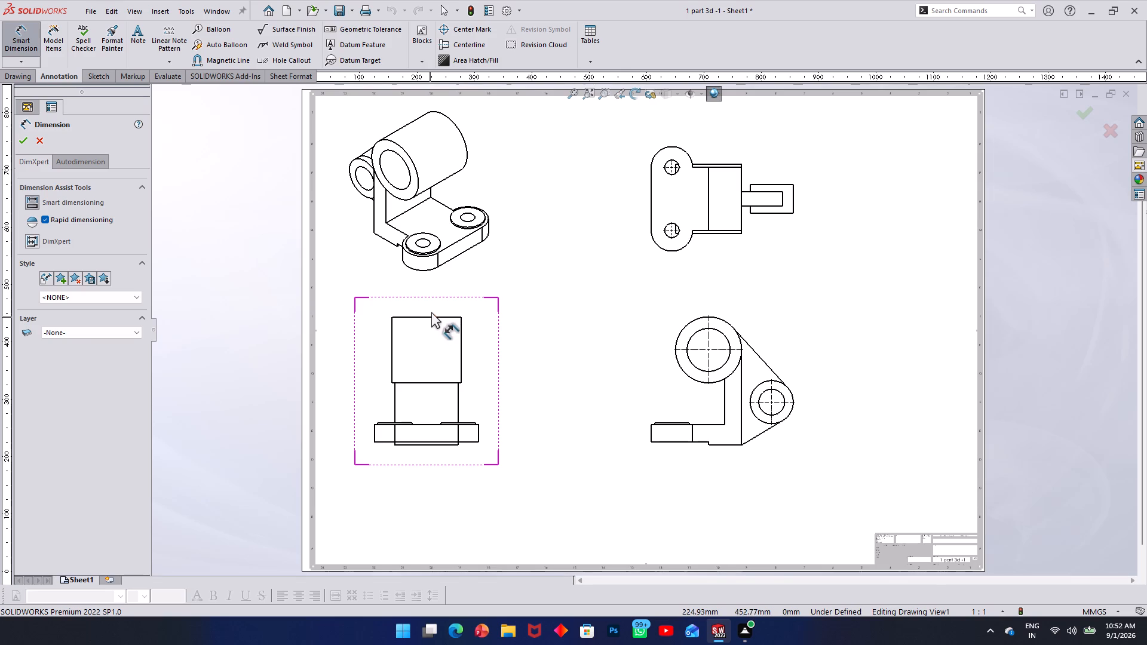
left_click(433, 317)
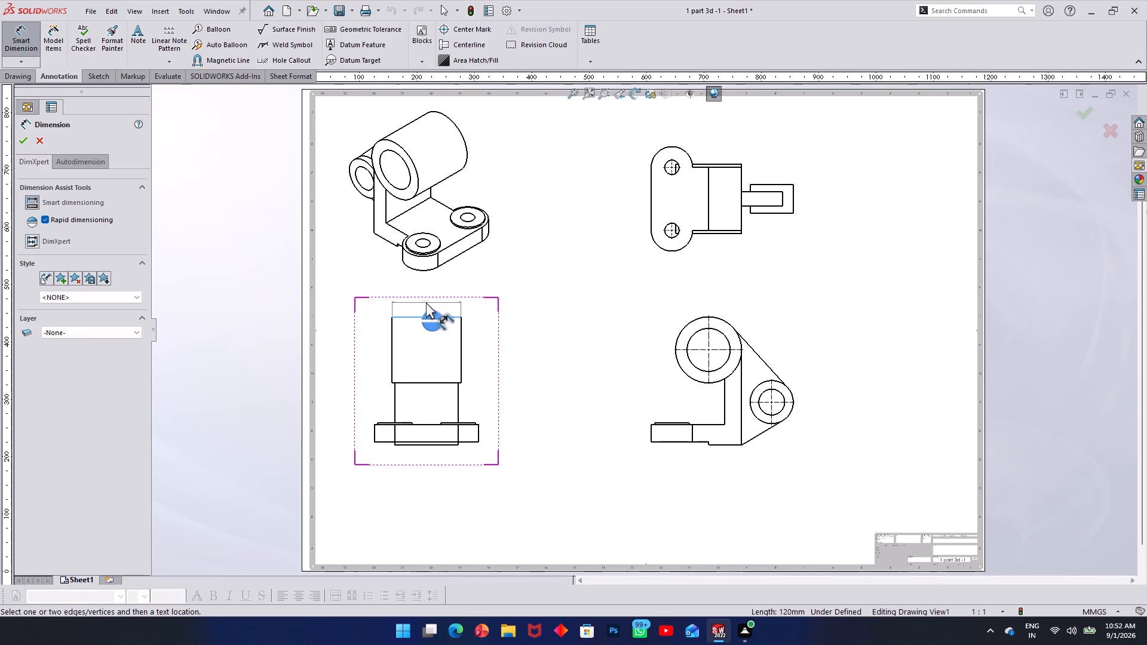
left_click(426, 302)
scroll(427, 309, "down", 8)
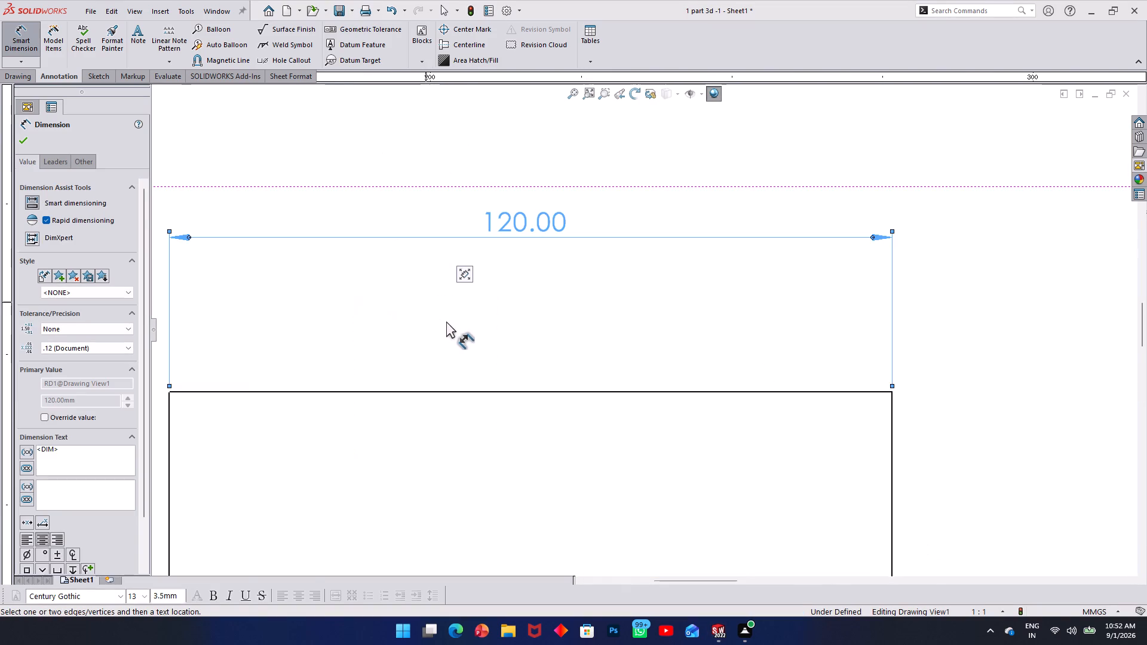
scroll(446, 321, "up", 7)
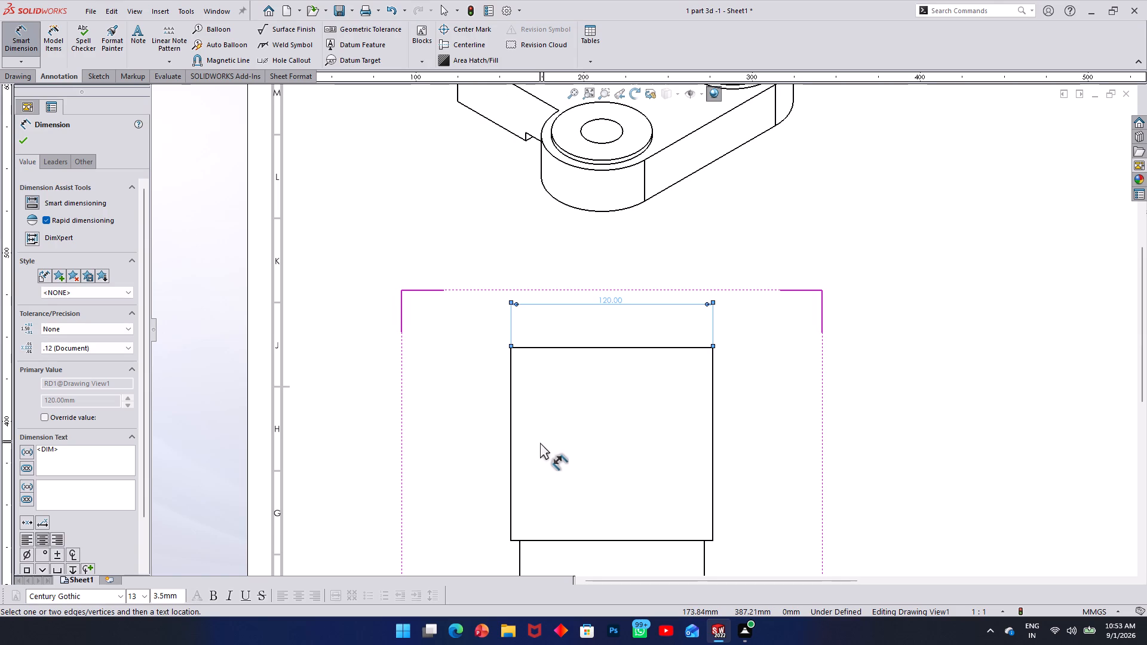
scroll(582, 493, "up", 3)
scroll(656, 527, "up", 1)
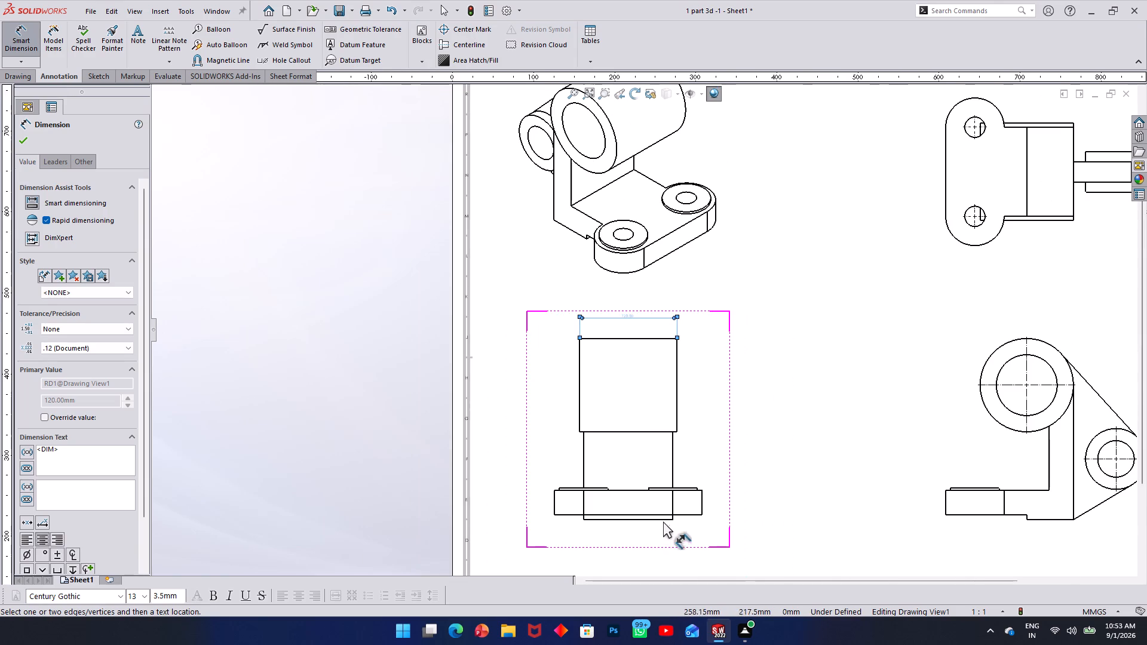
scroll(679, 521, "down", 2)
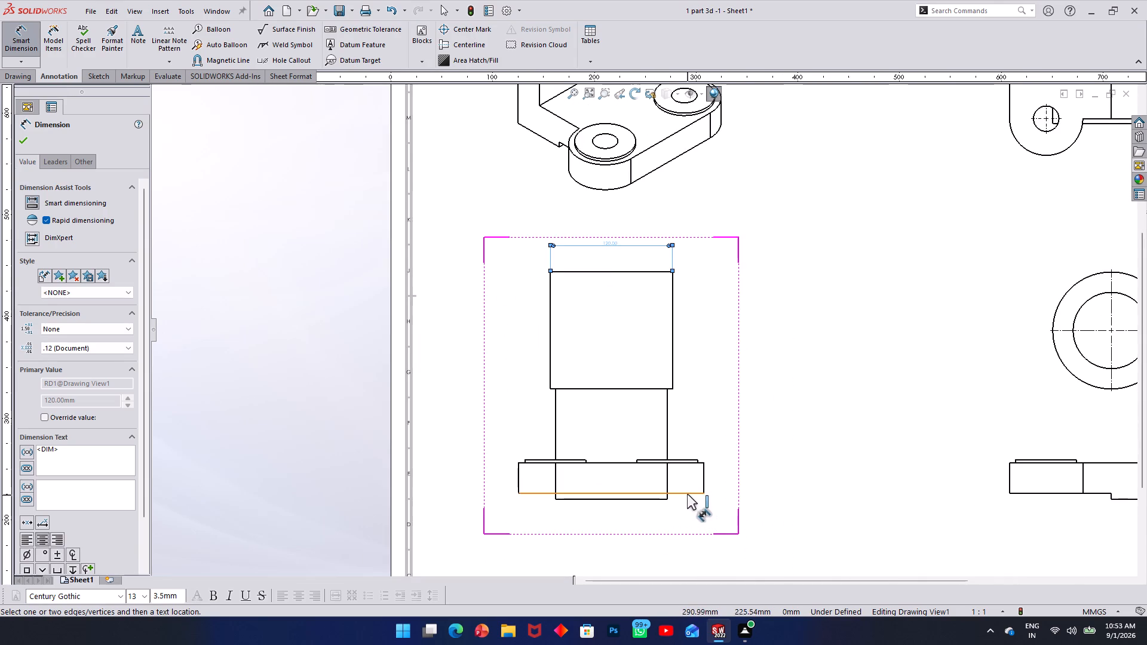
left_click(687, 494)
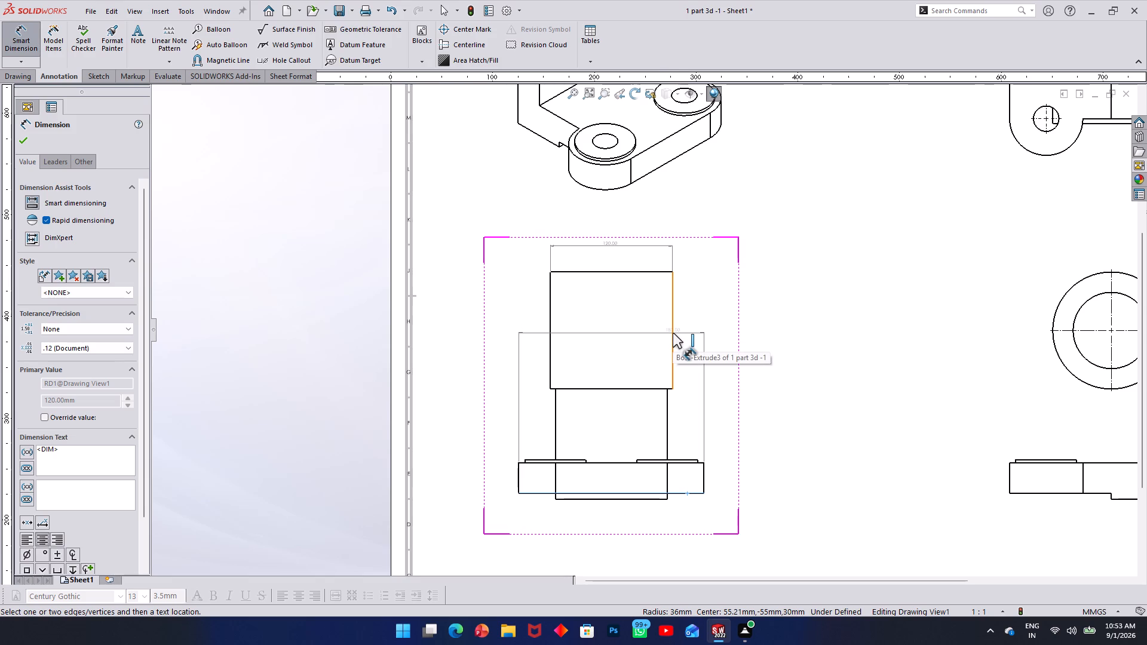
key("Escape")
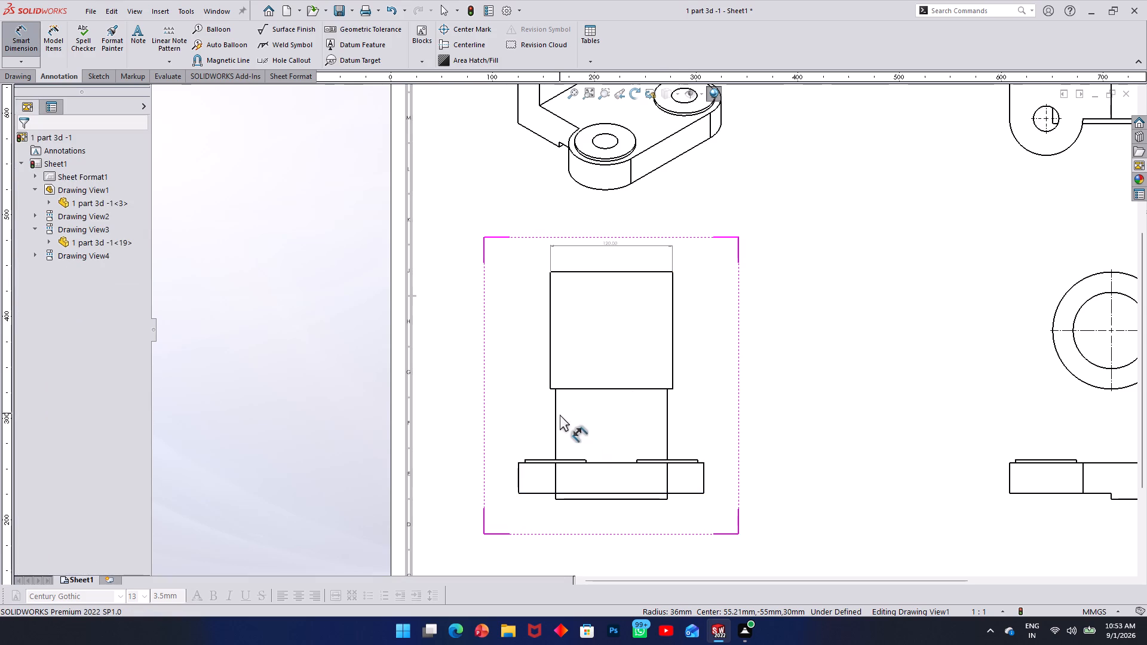
Add a horizontal Smart Dimension between the narrower lower cylinder's side edges, placed across the cylinder below the large one.
left_click(555, 422)
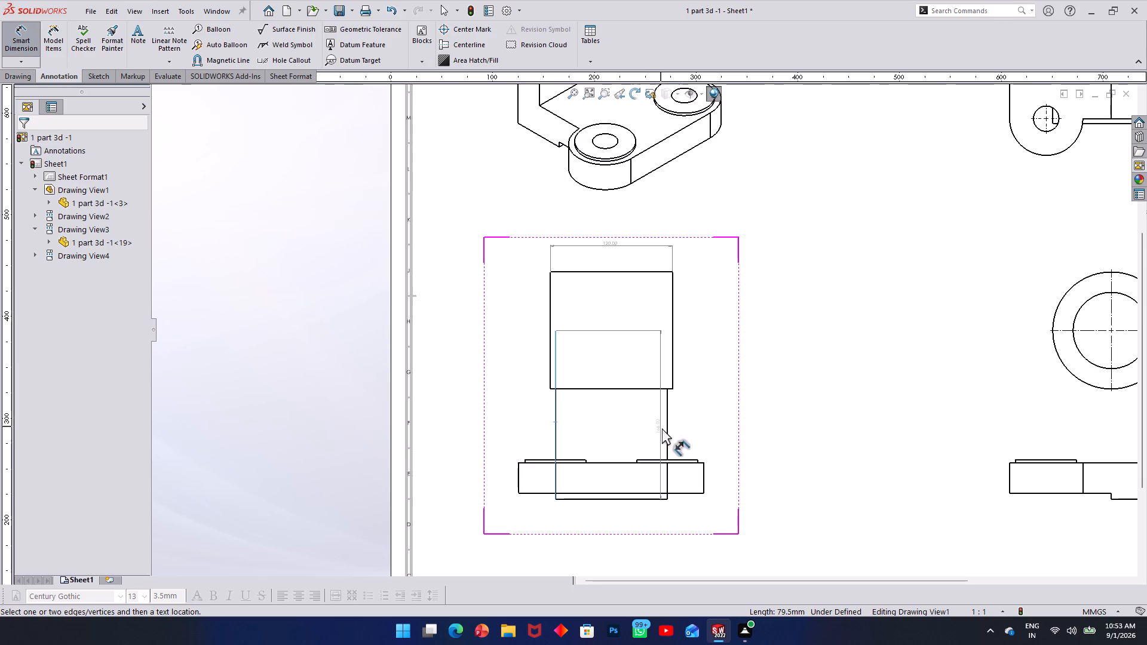
left_click(666, 431)
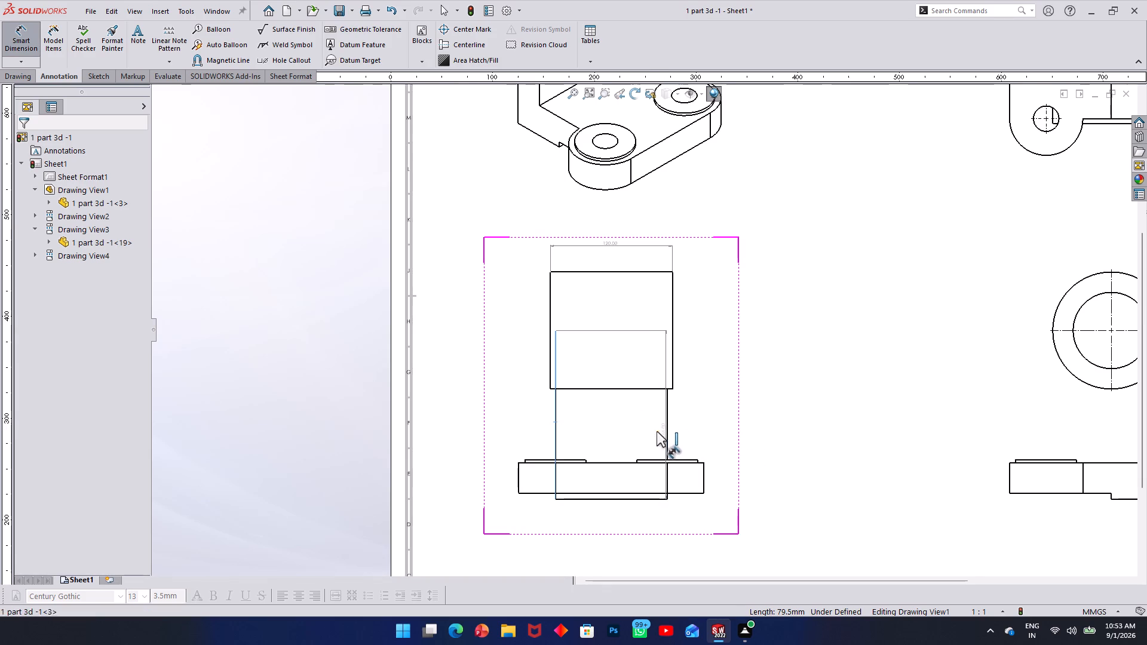
left_click(602, 422)
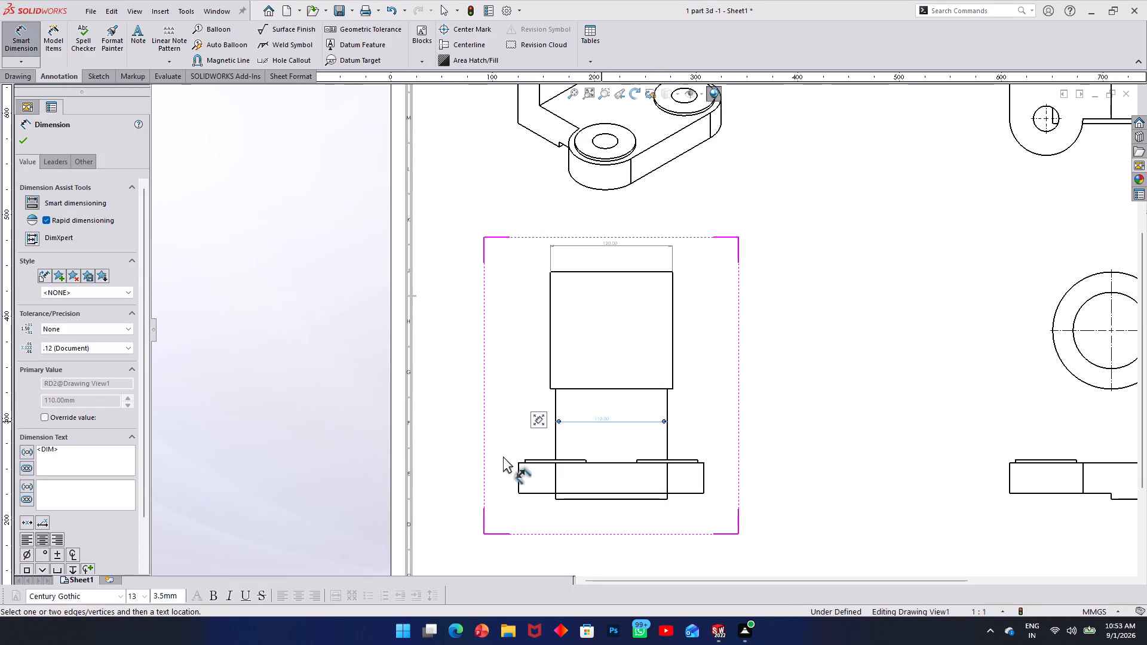
Add vertical dimensions for the raised pad's thickness and from the pad's top to the lower cylinder's bottom edge, placed outside the base plate.
left_click(542, 459)
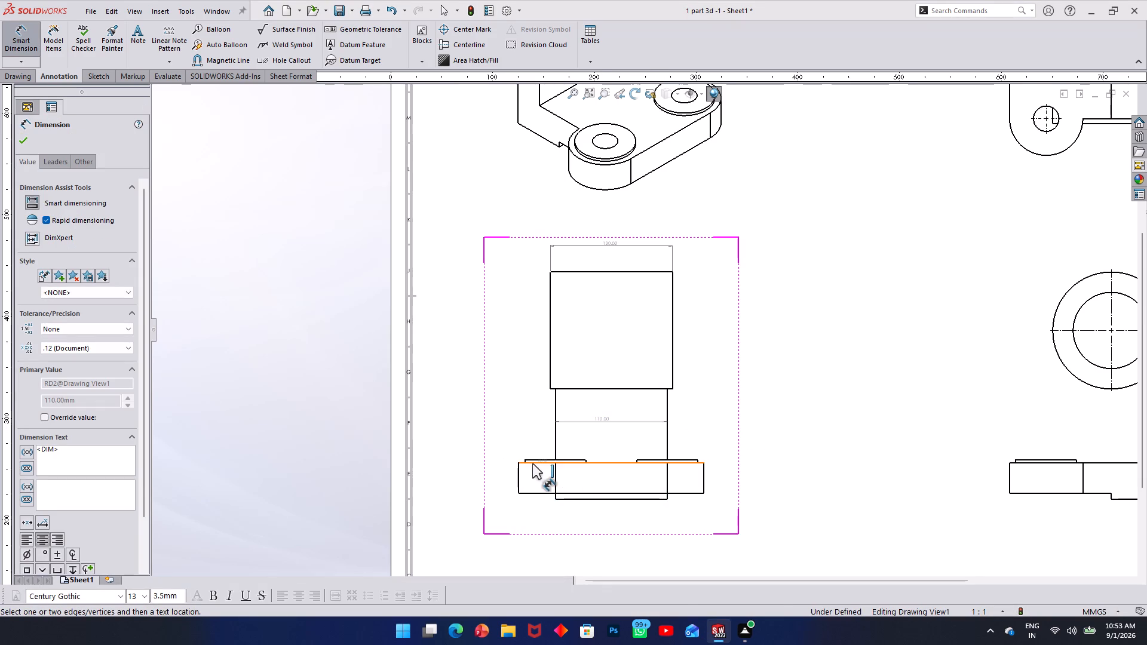
left_click(533, 463)
left_click(496, 461)
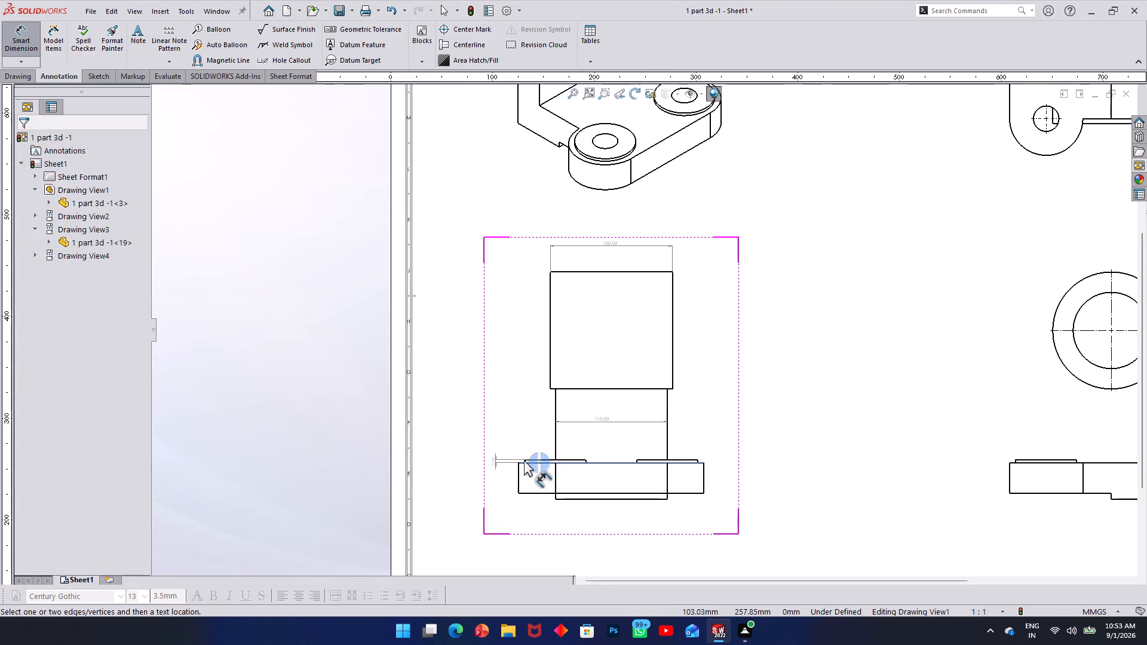
scroll(524, 459, "down", 5)
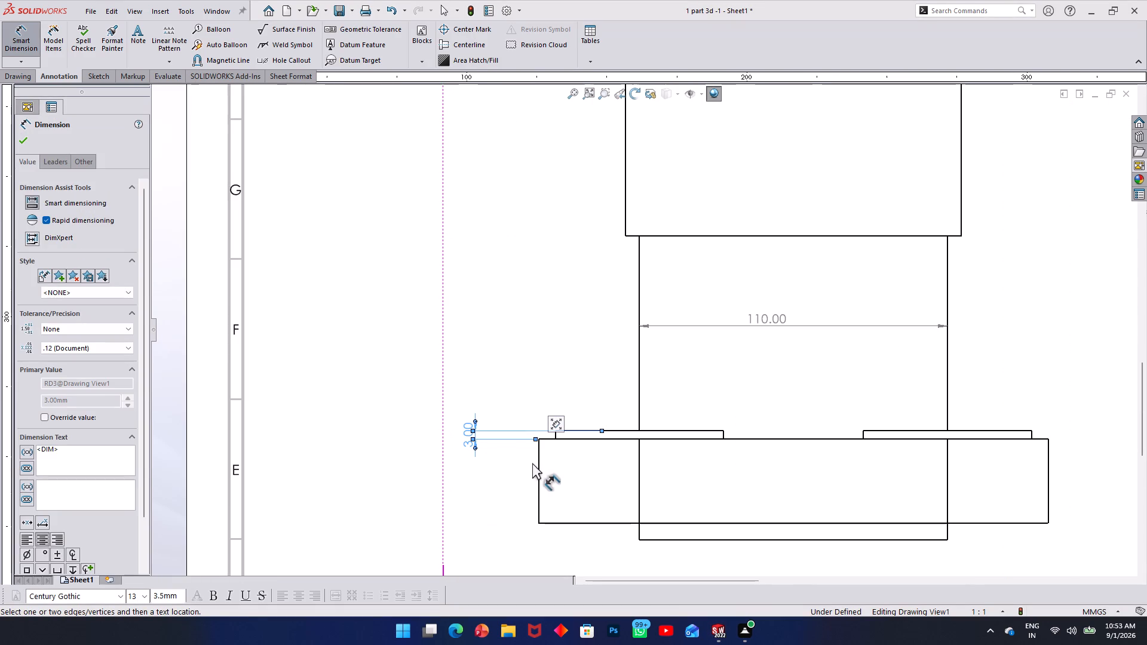
left_click(580, 432)
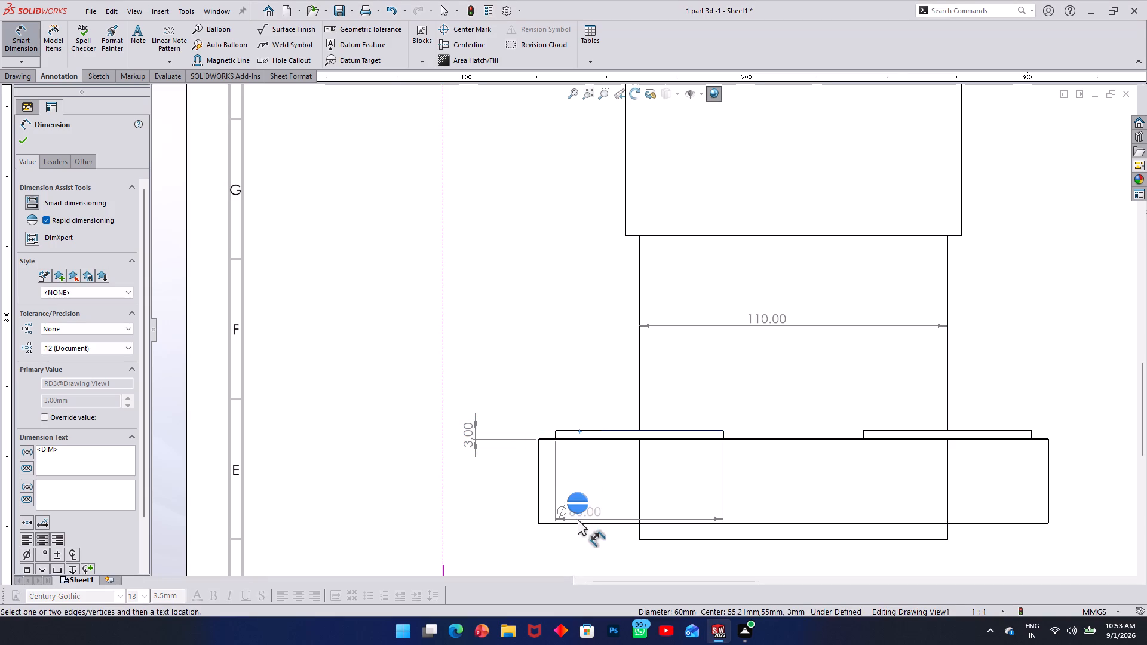
left_click(647, 538)
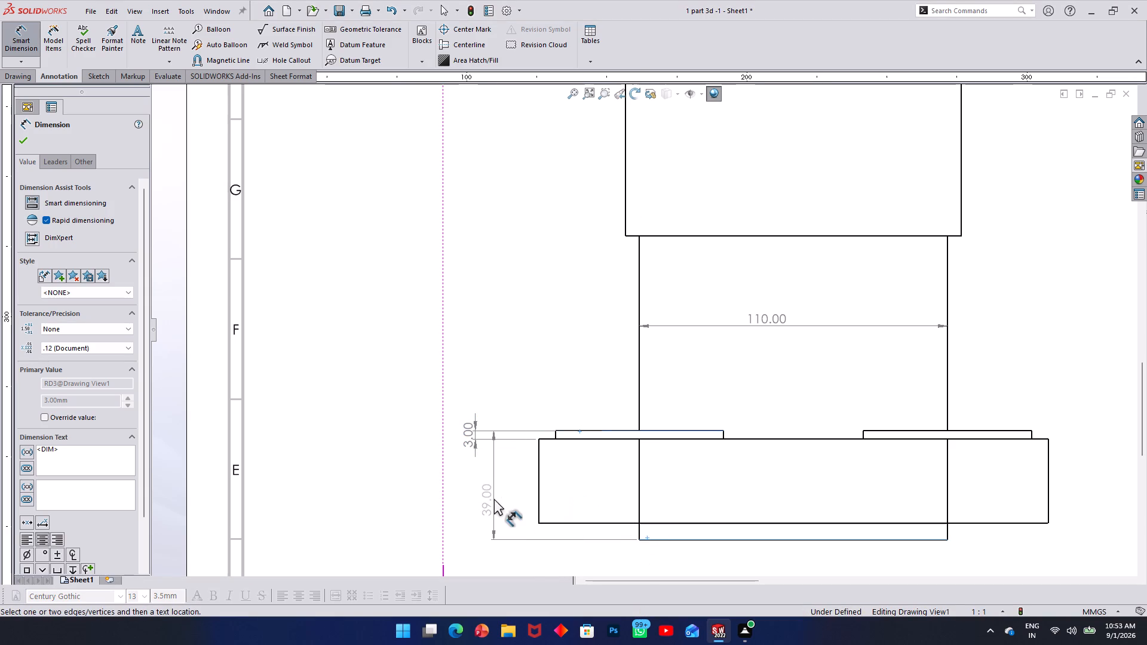
left_click(501, 499)
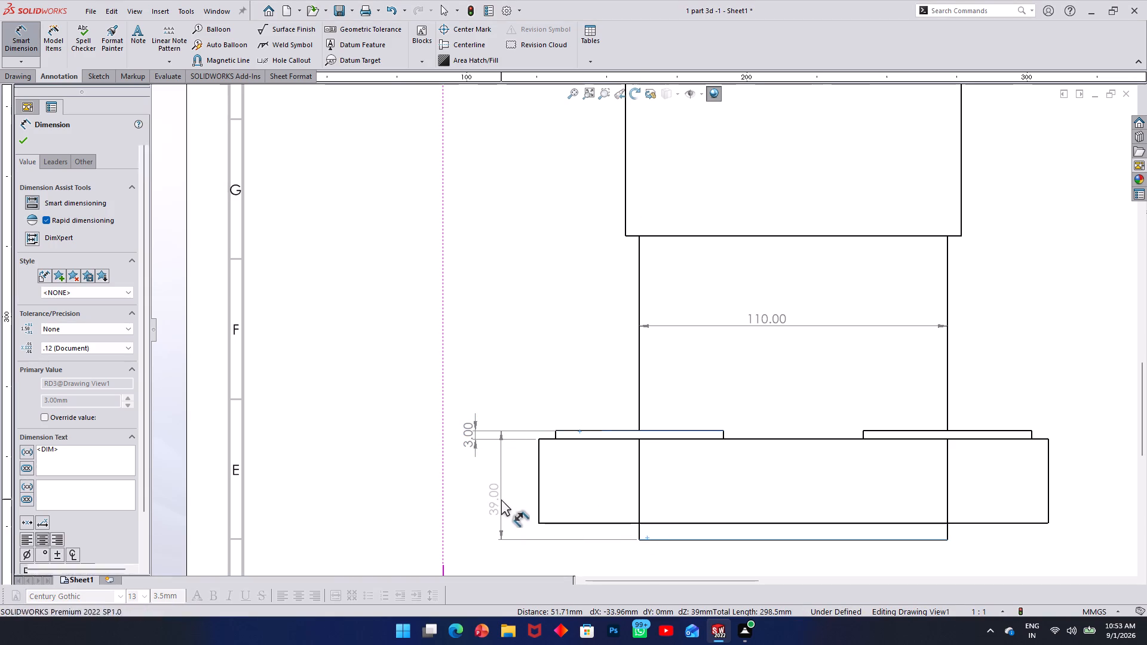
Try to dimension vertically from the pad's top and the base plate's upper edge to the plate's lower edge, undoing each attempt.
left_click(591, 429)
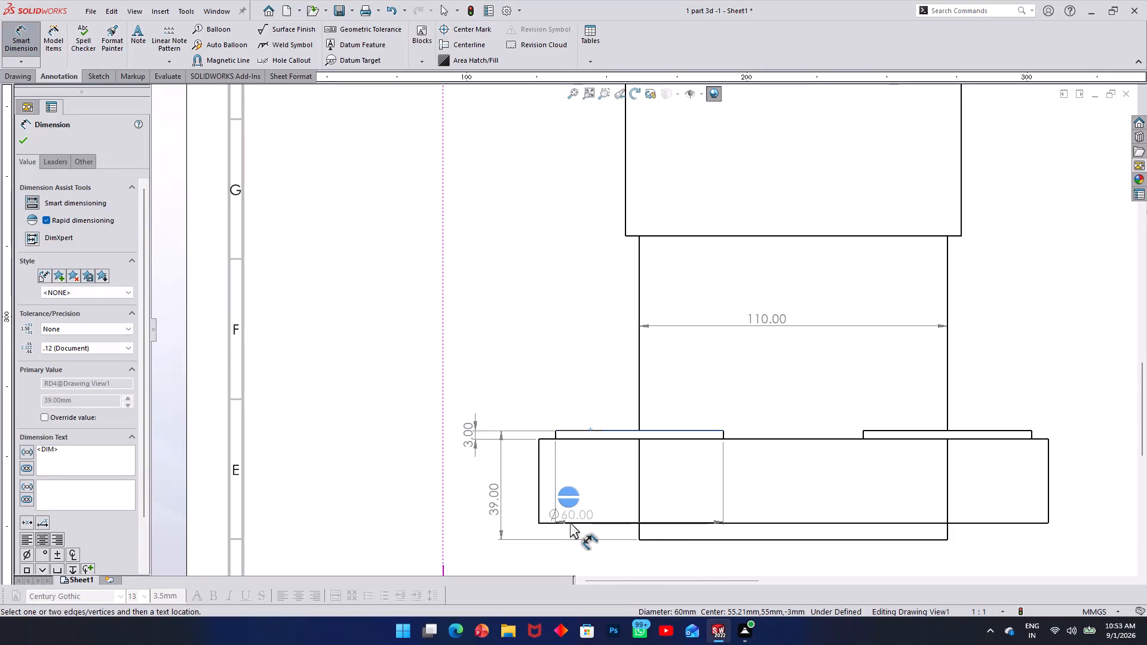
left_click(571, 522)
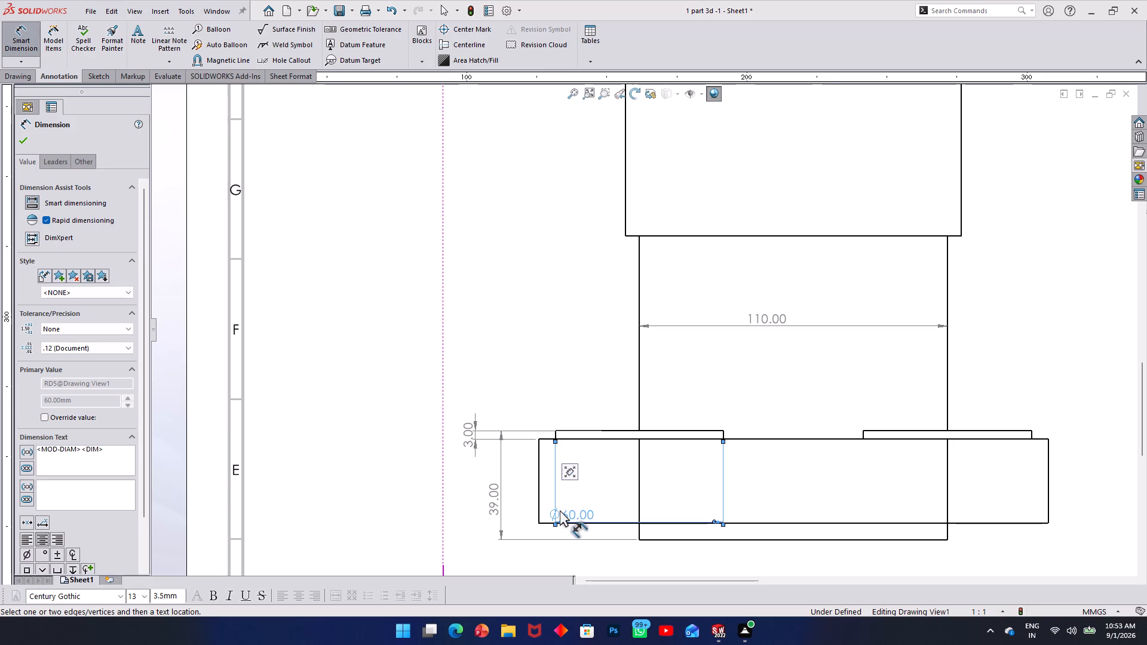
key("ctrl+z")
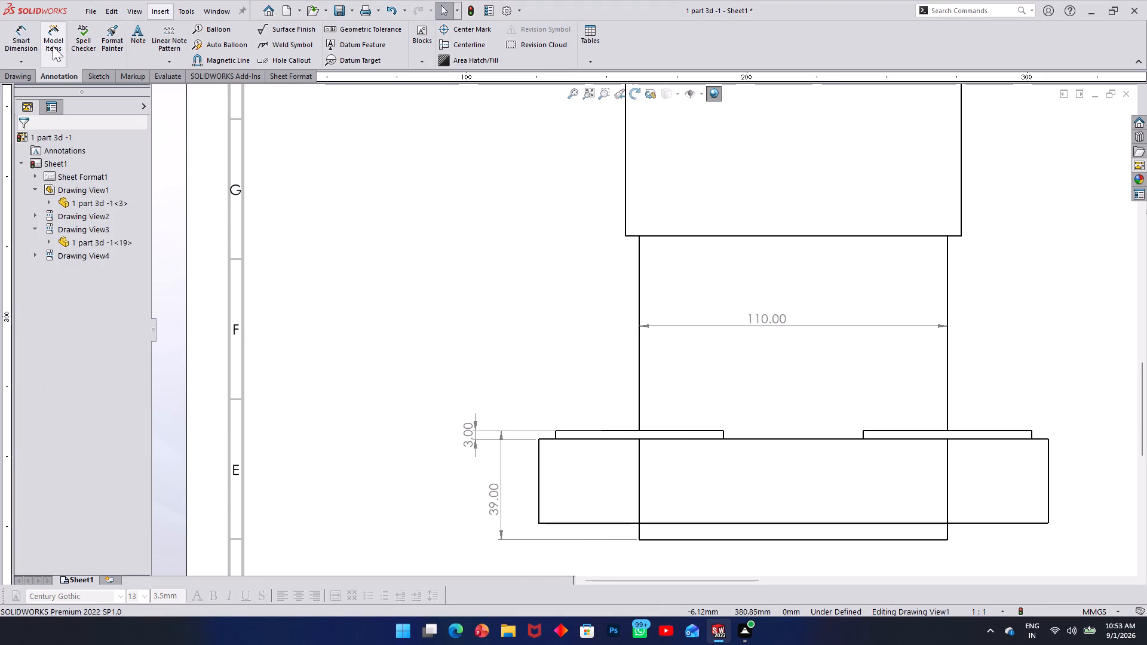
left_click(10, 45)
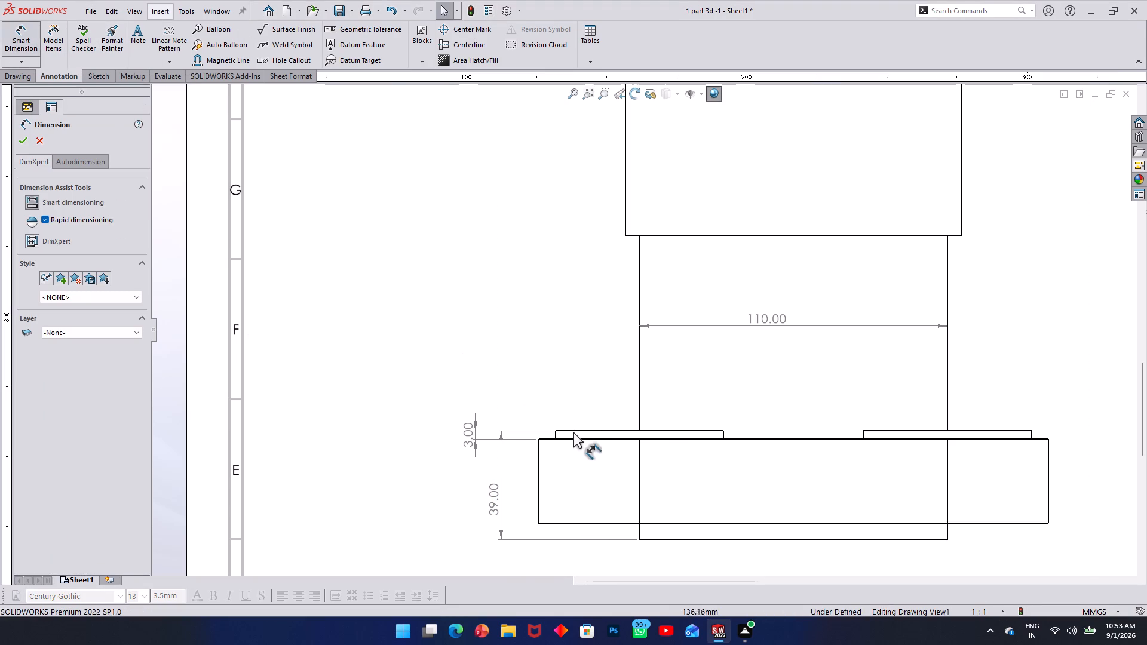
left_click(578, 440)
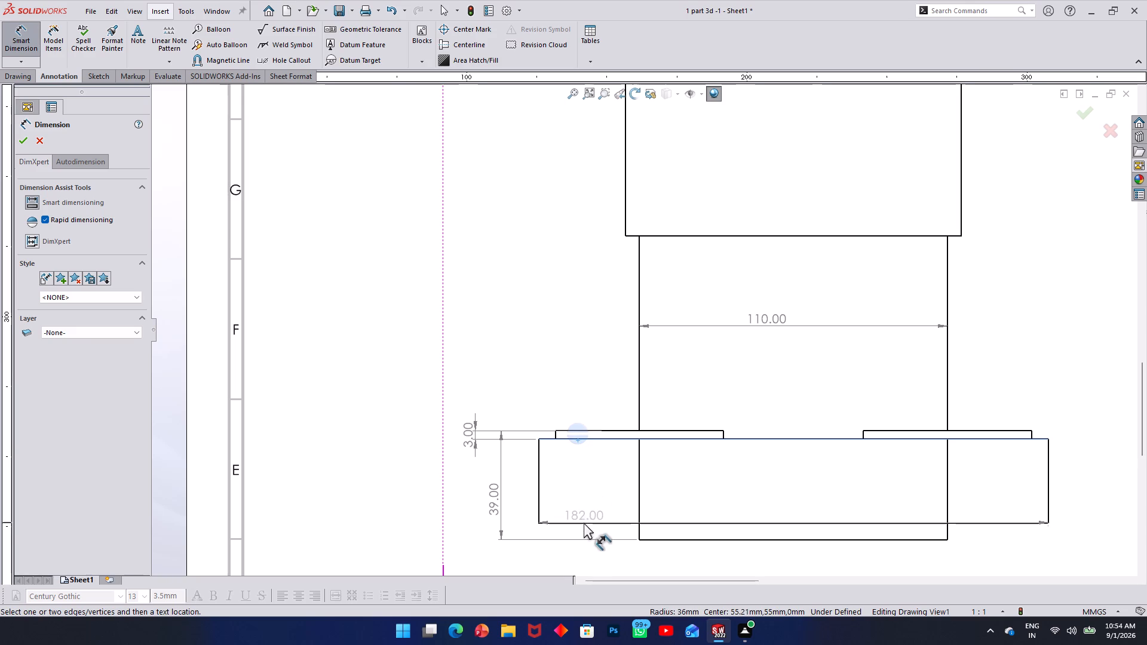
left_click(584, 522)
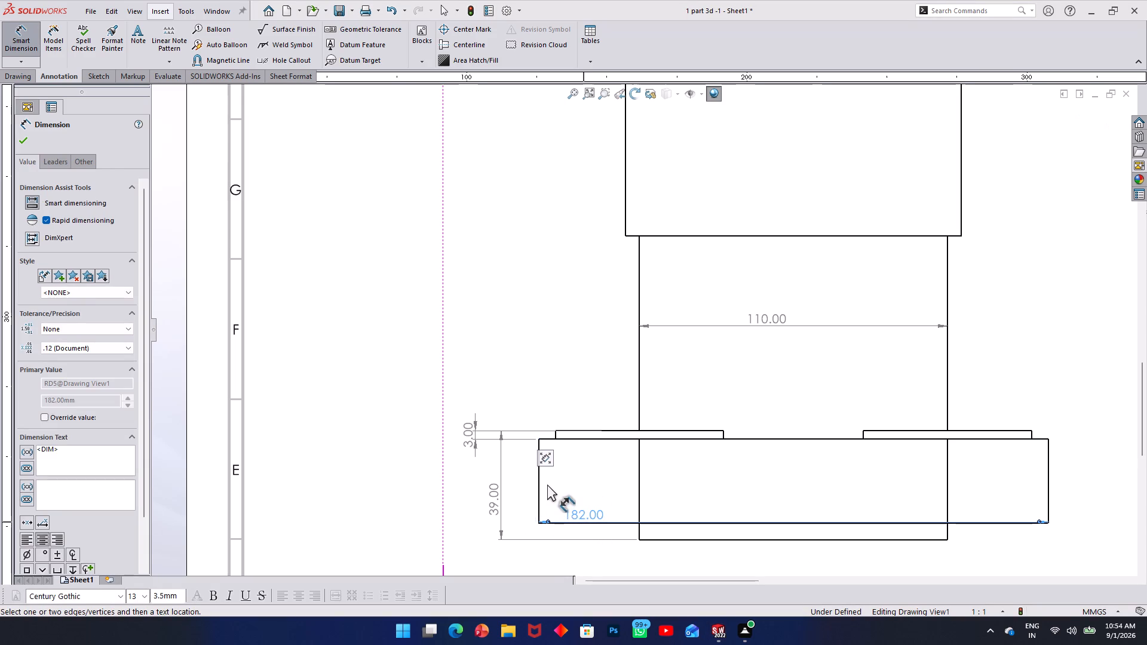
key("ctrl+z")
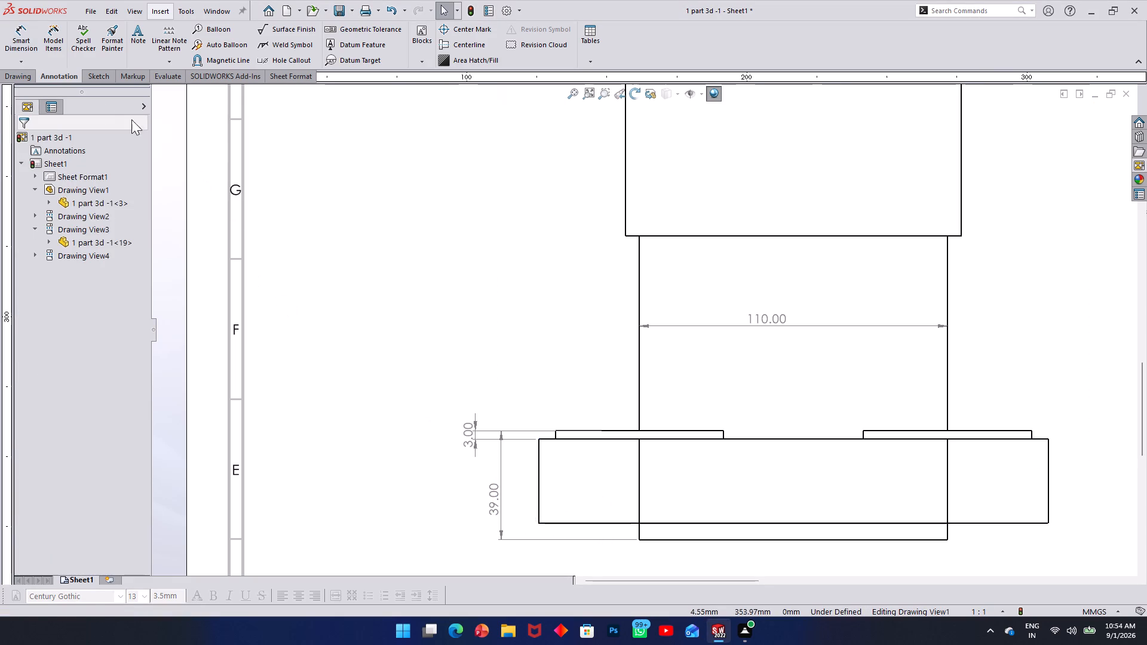
Add a vertical Smart Dimension for the base plate's thickness between its lower and upper edges, placed outside the existing vertical dimensions.
left_click(23, 43)
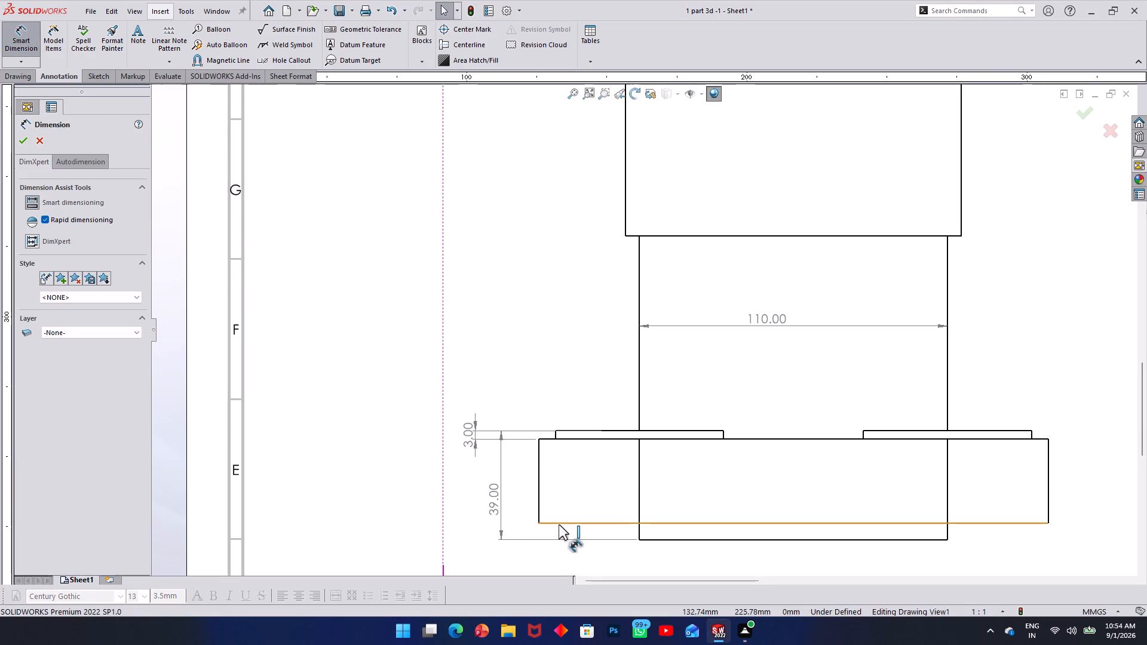
left_click(559, 524)
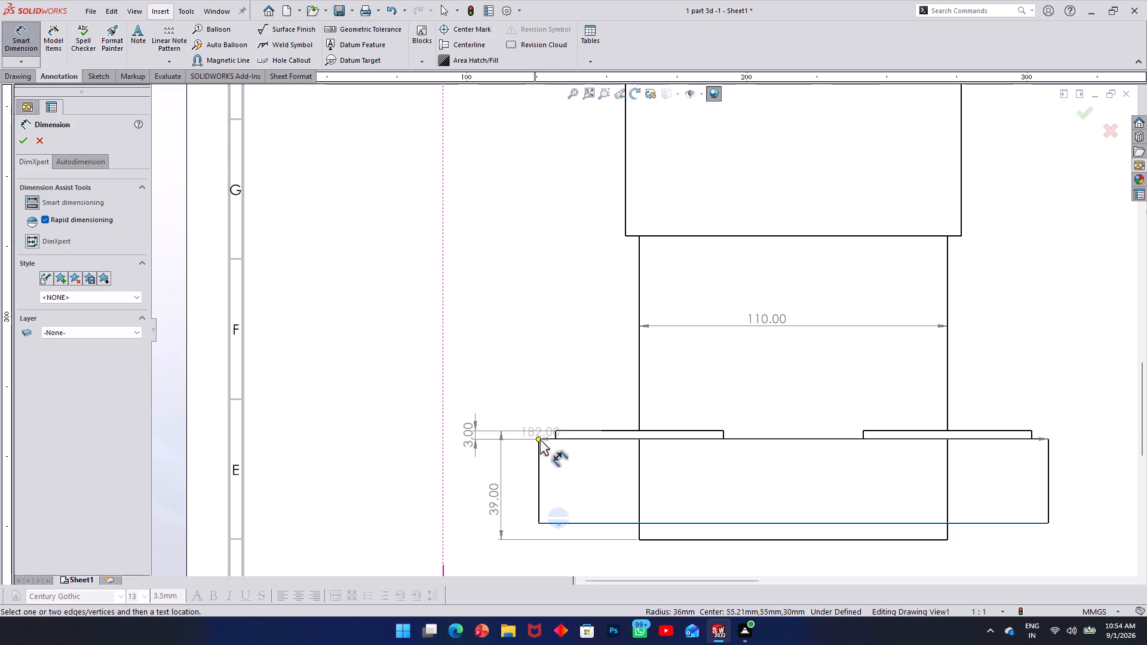
left_click(600, 441)
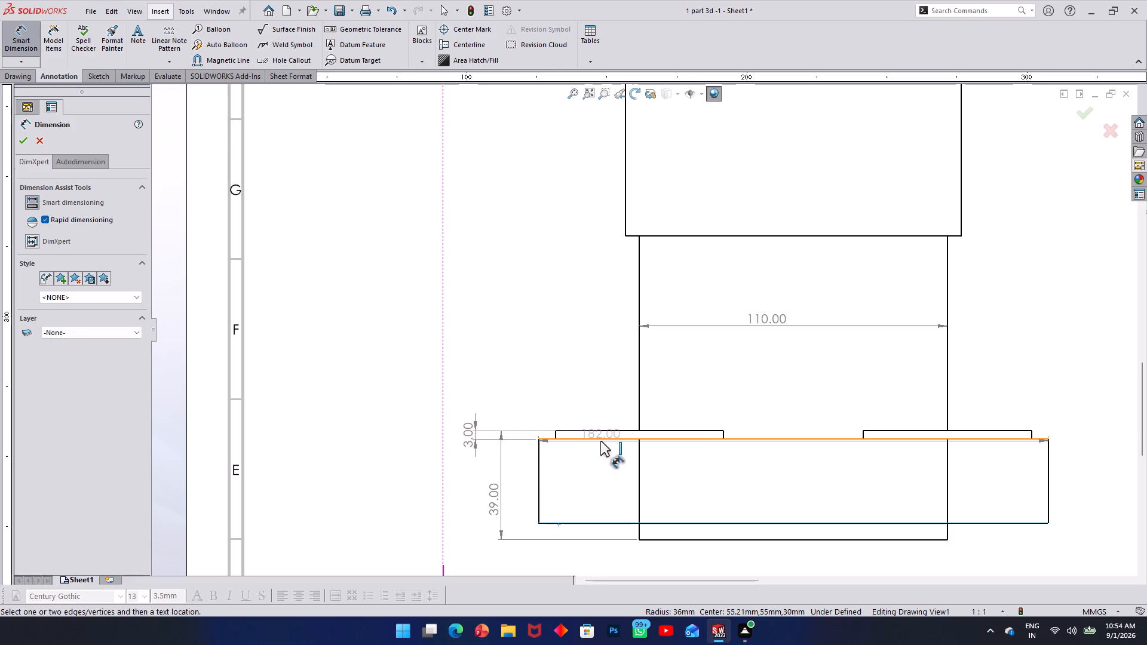
left_click(455, 483)
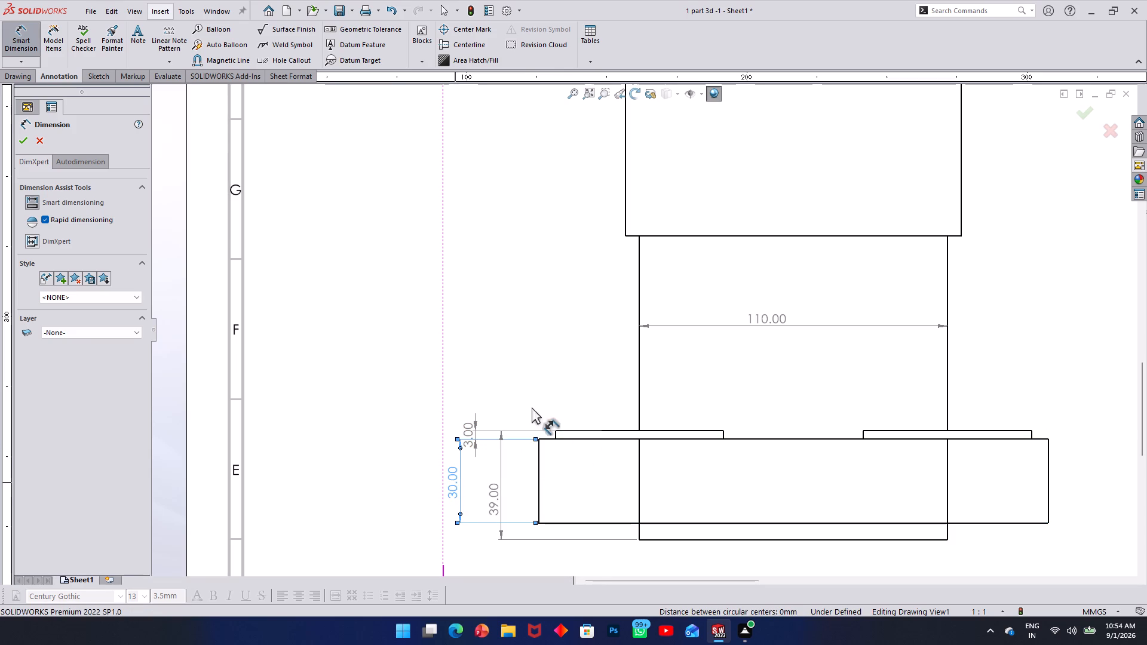
Save the drawing in Downloads as 1 part 3d -1 drafting.
scroll(631, 341, "up", 3)
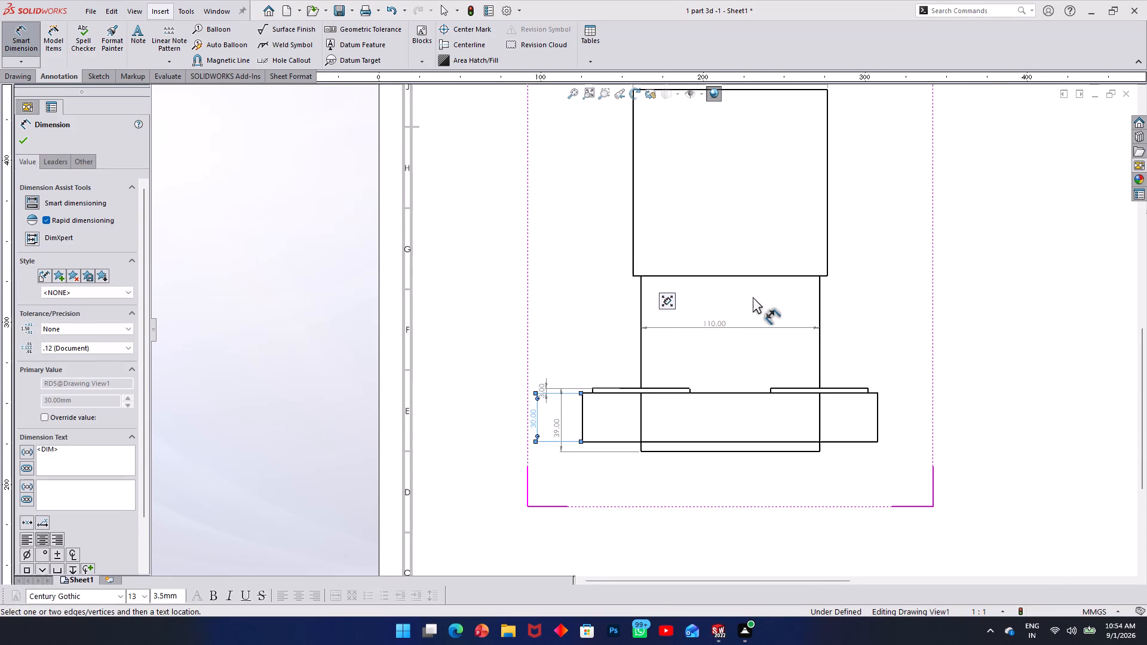
key("ctrl+s")
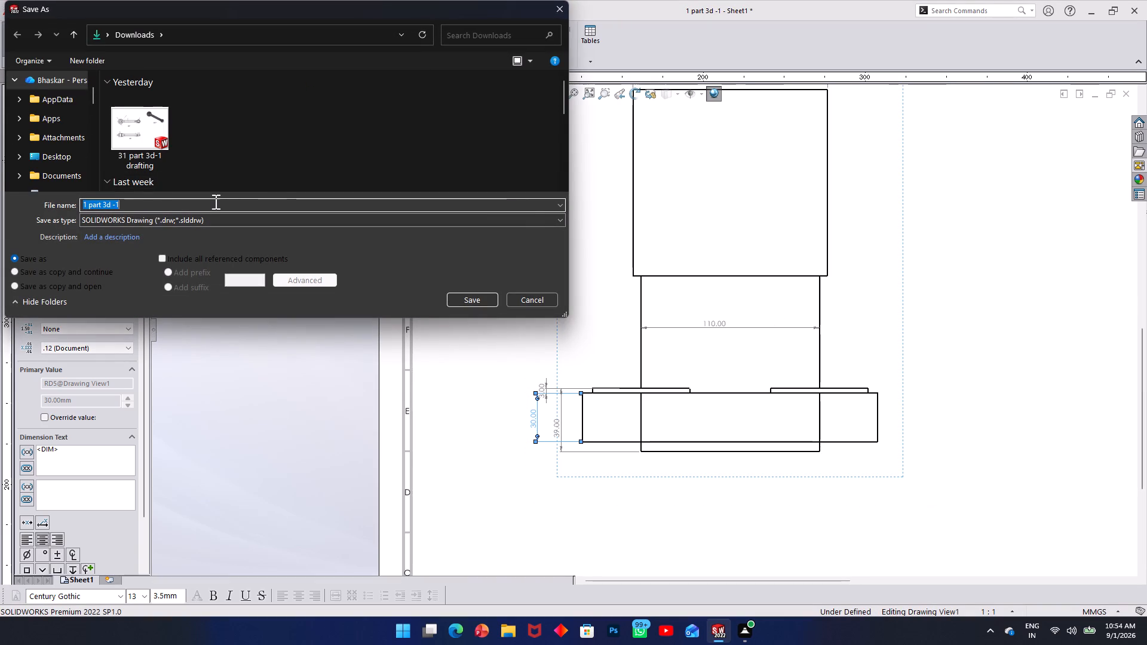
left_click(214, 201)
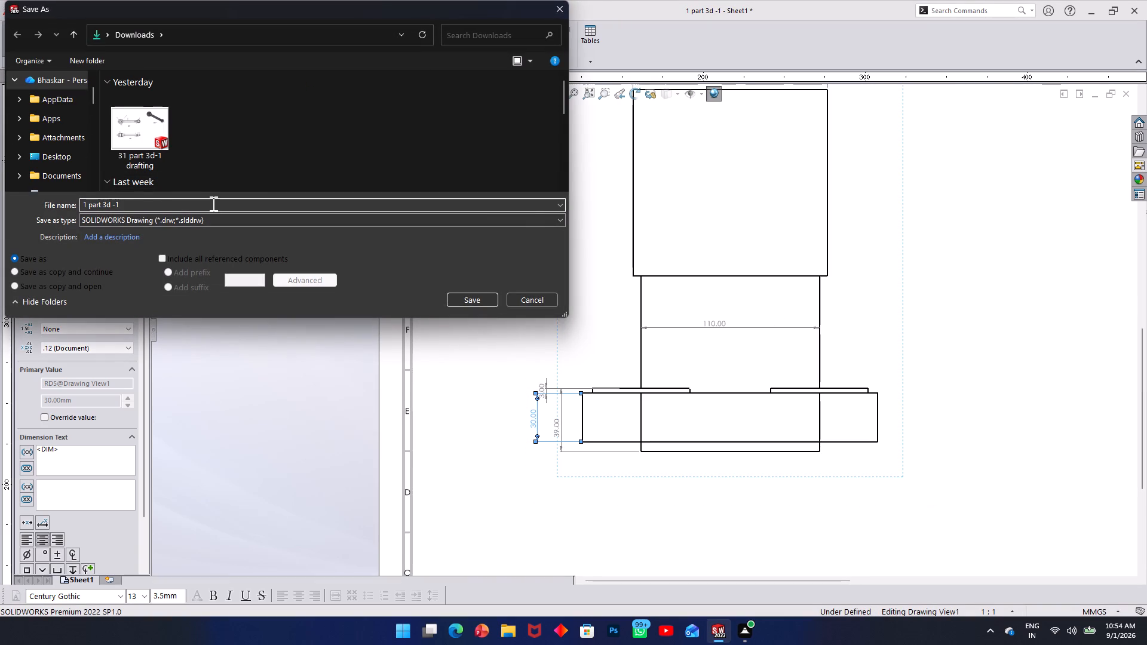
key("space")
type("dra")
type("fting")
left_click_drag(471, 301, 472, 306)
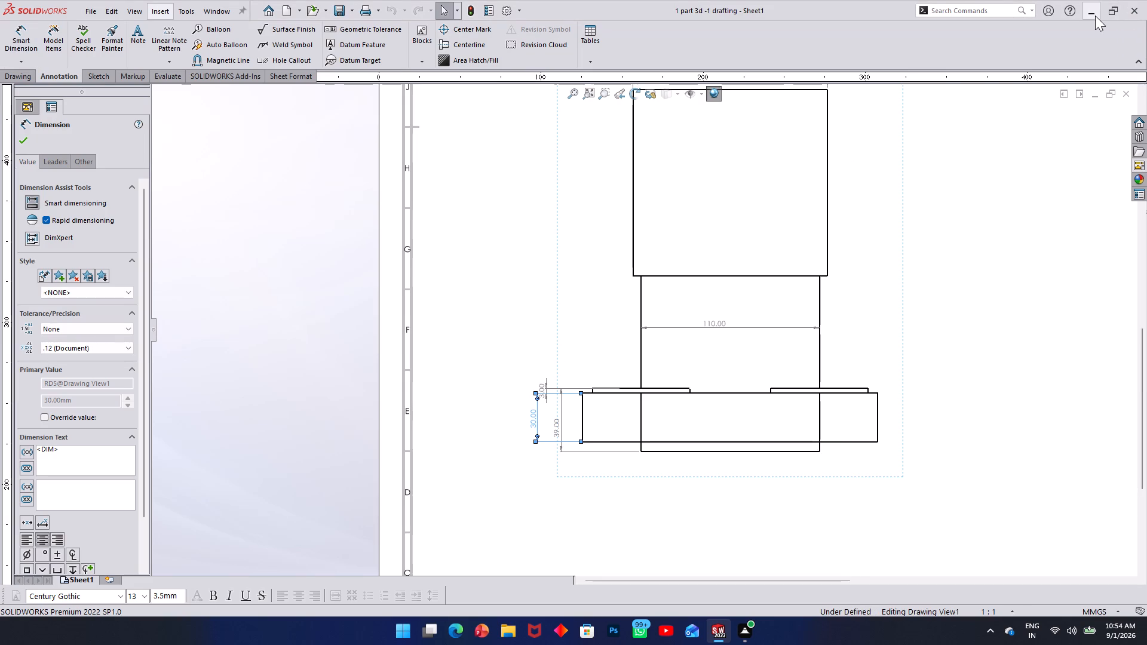
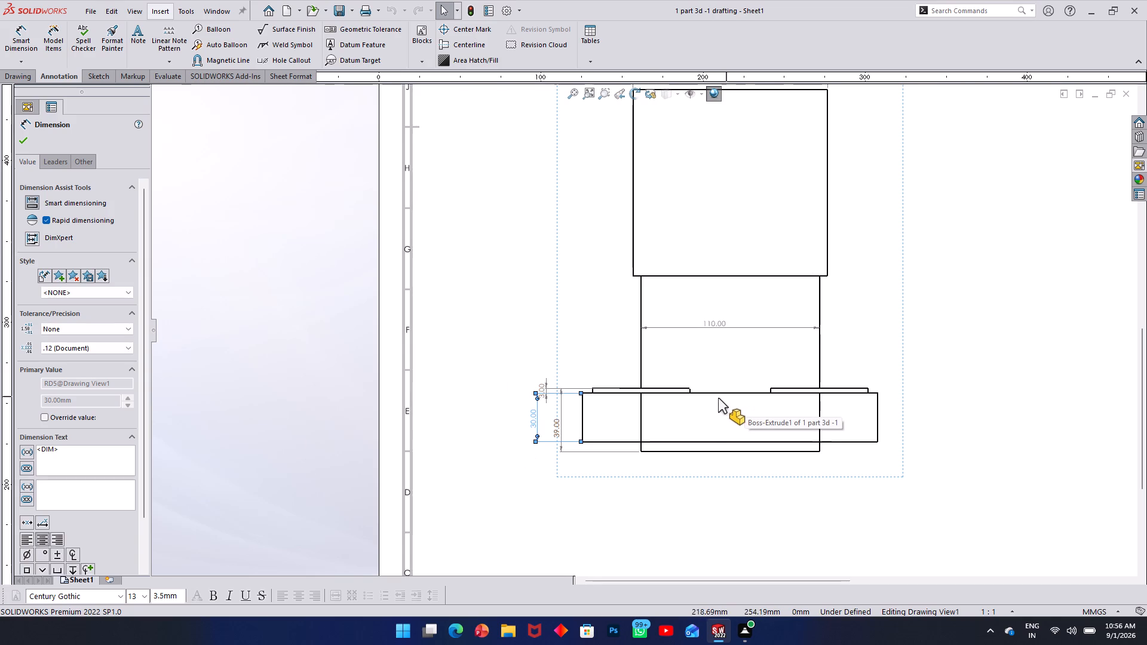
Add a horizontal Smart Dimension between the large and small cylinders' centres in the side profile view, placed above the large cylinder.
scroll(985, 377, "up", 5)
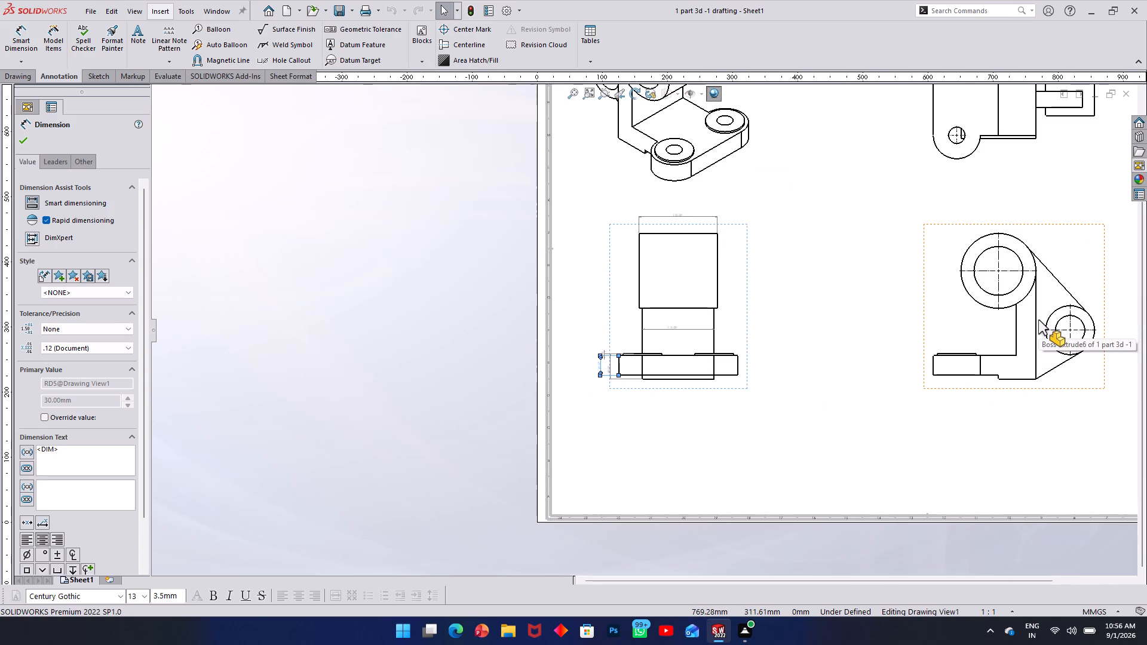
scroll(1038, 320, "down", 2)
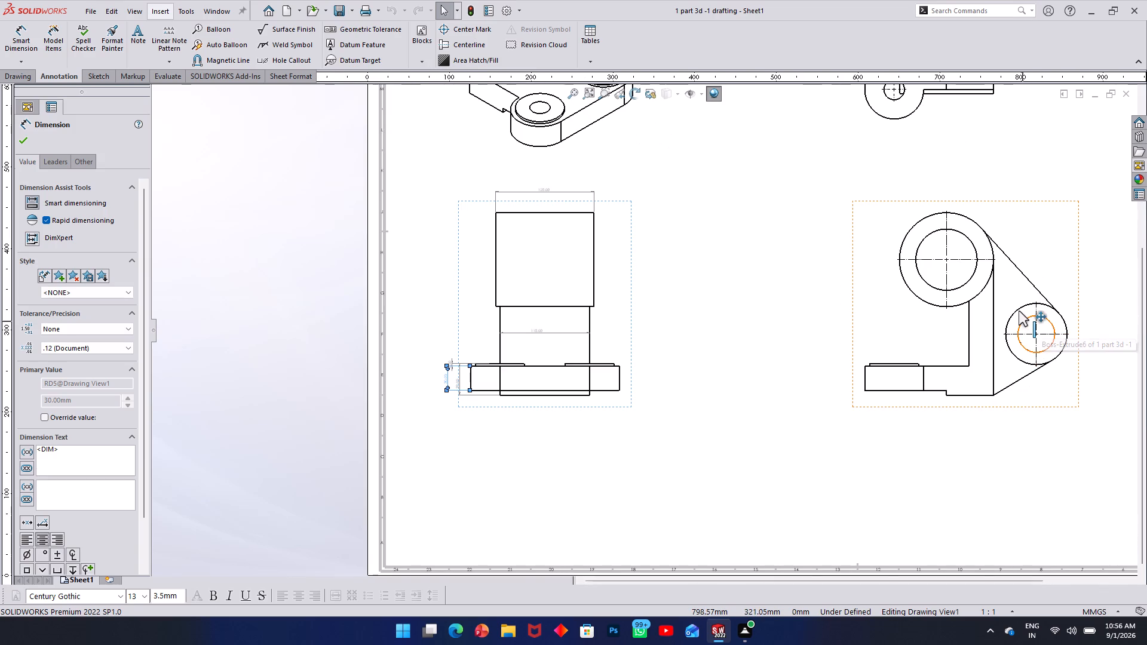
scroll(940, 354, "down", 1)
scroll(922, 213, "up", 1)
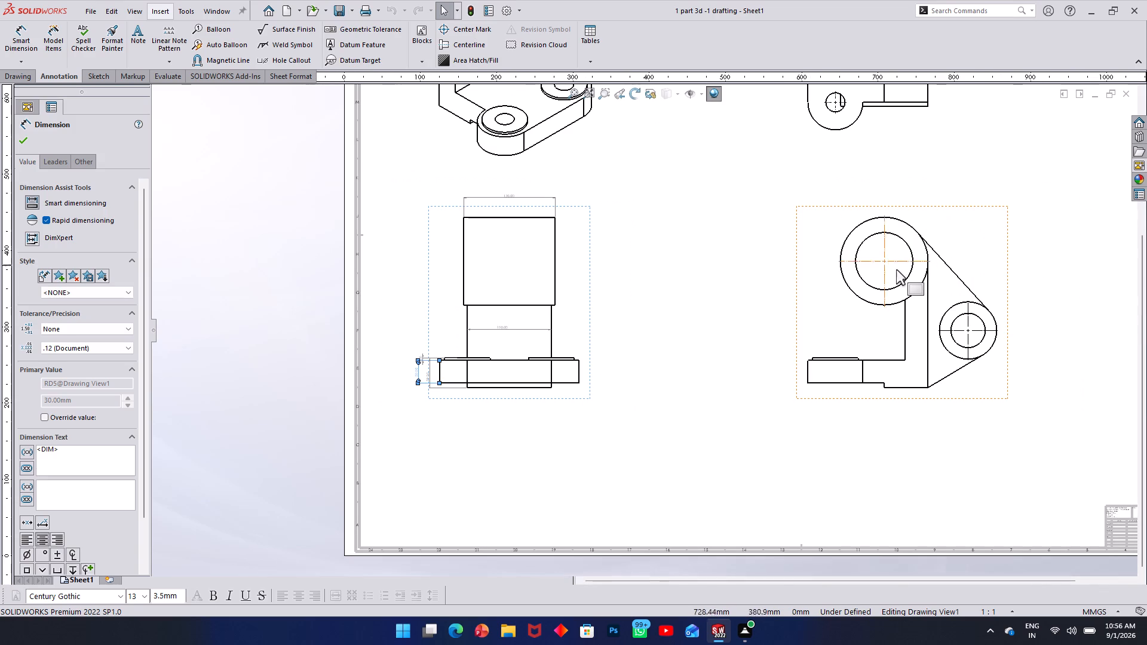
left_click(12, 42)
left_click(12, 42)
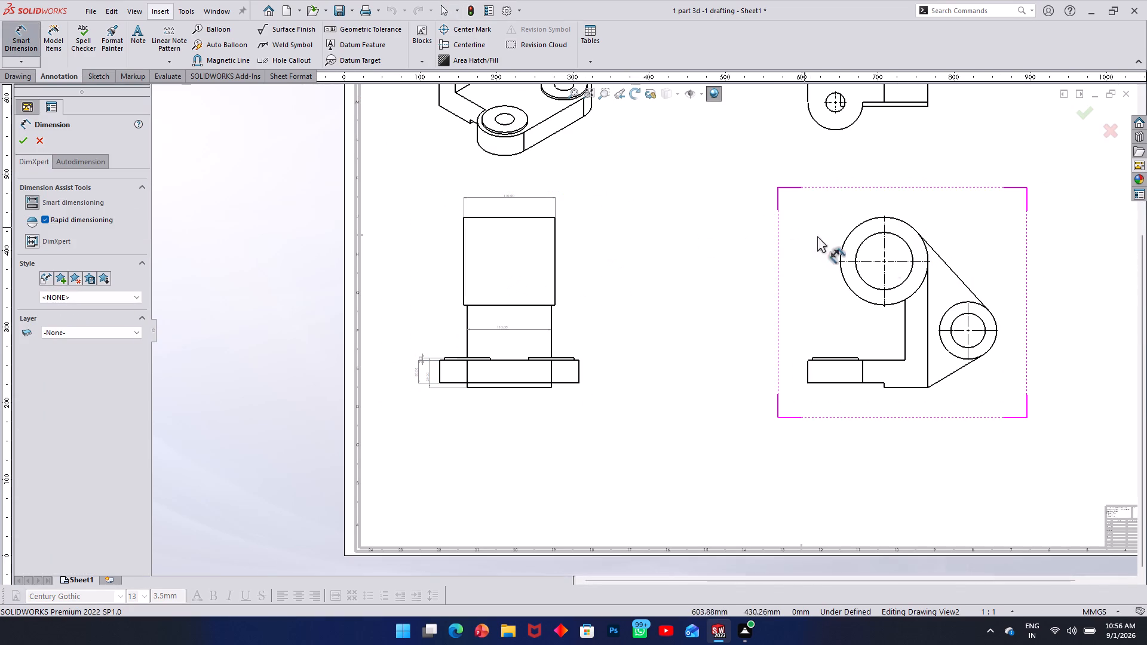
left_click(885, 261)
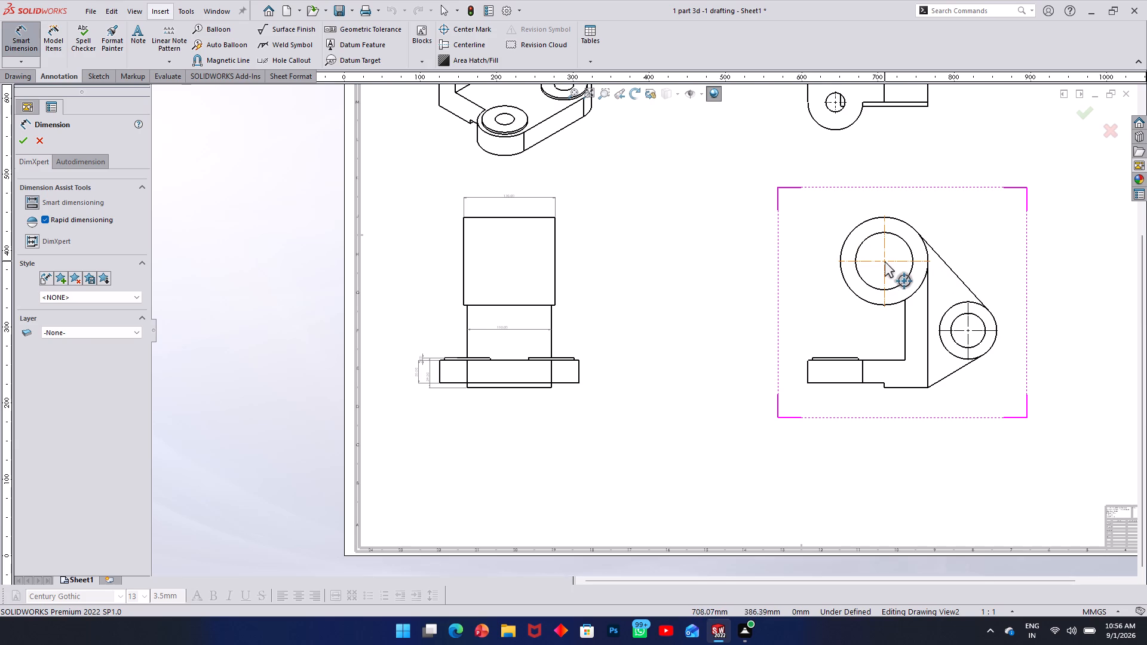
left_click(967, 331)
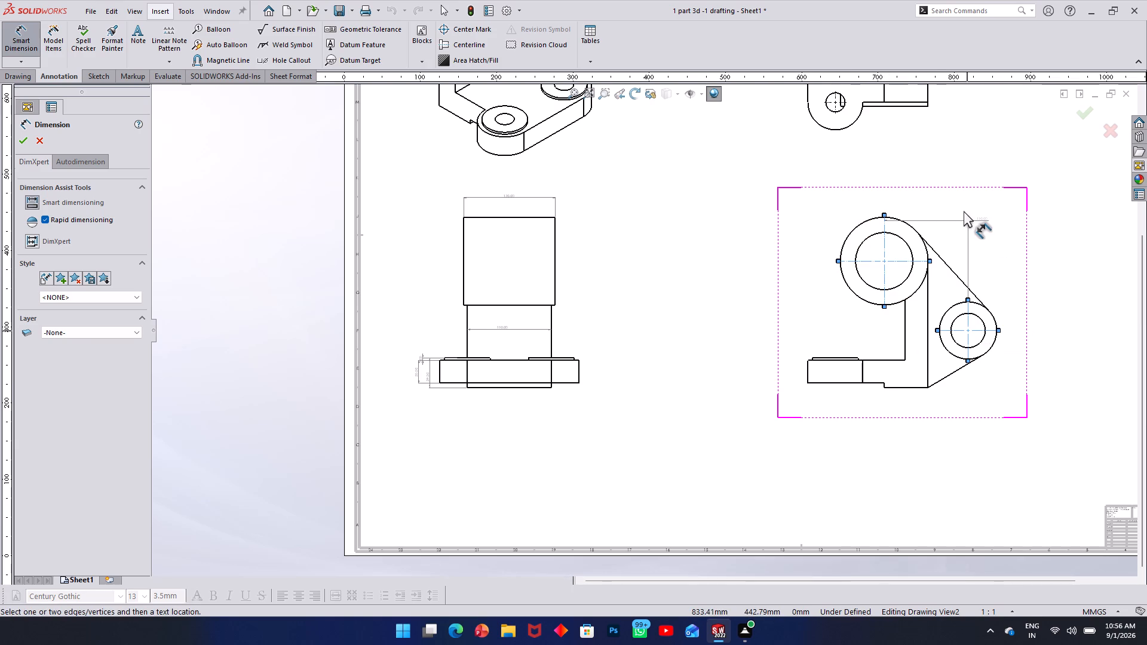
left_click(937, 204)
Add diameter dimensions for the small cylinder's outer circle and its bore, placed outside the profile.
scroll(968, 224, "down", 1)
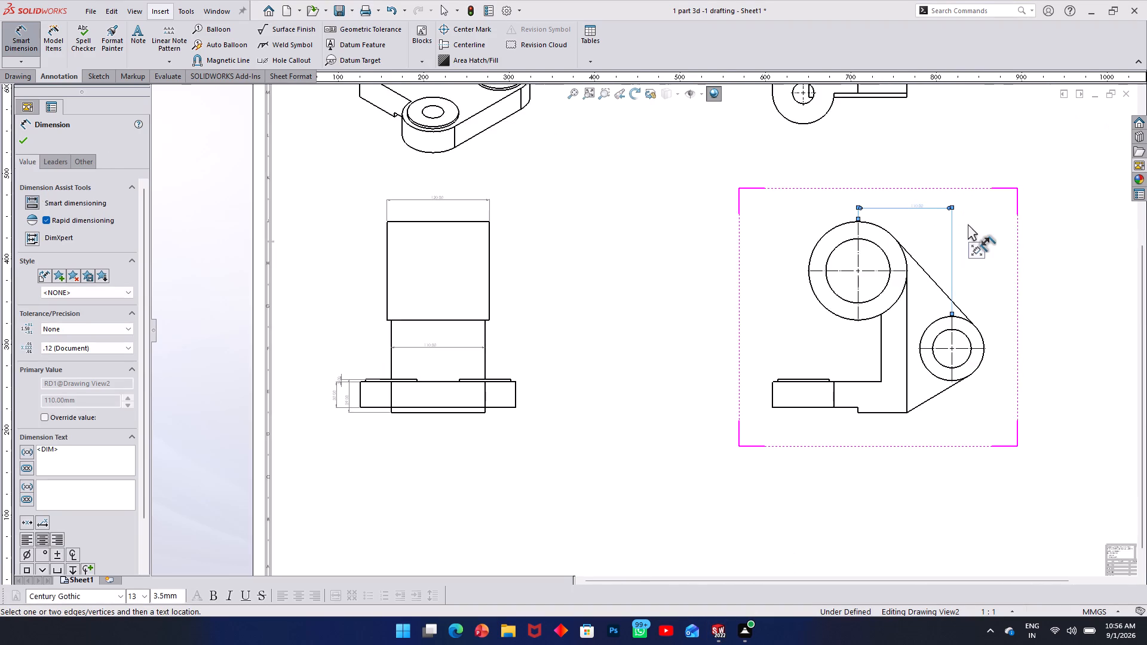
scroll(968, 224, "down", 3)
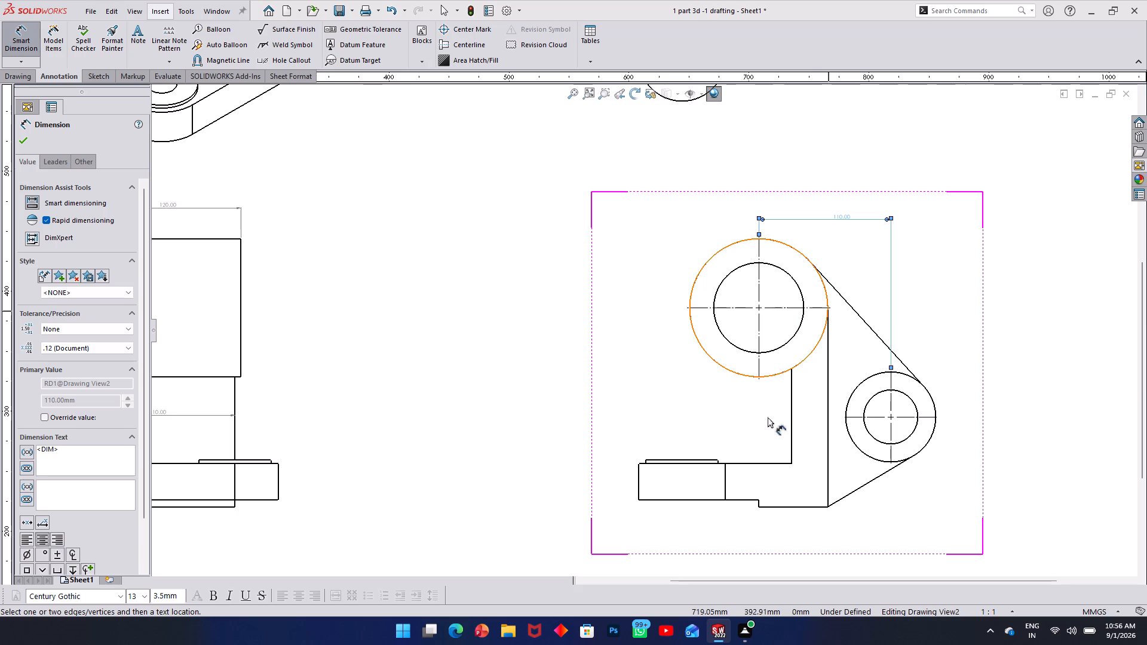
left_click(909, 375)
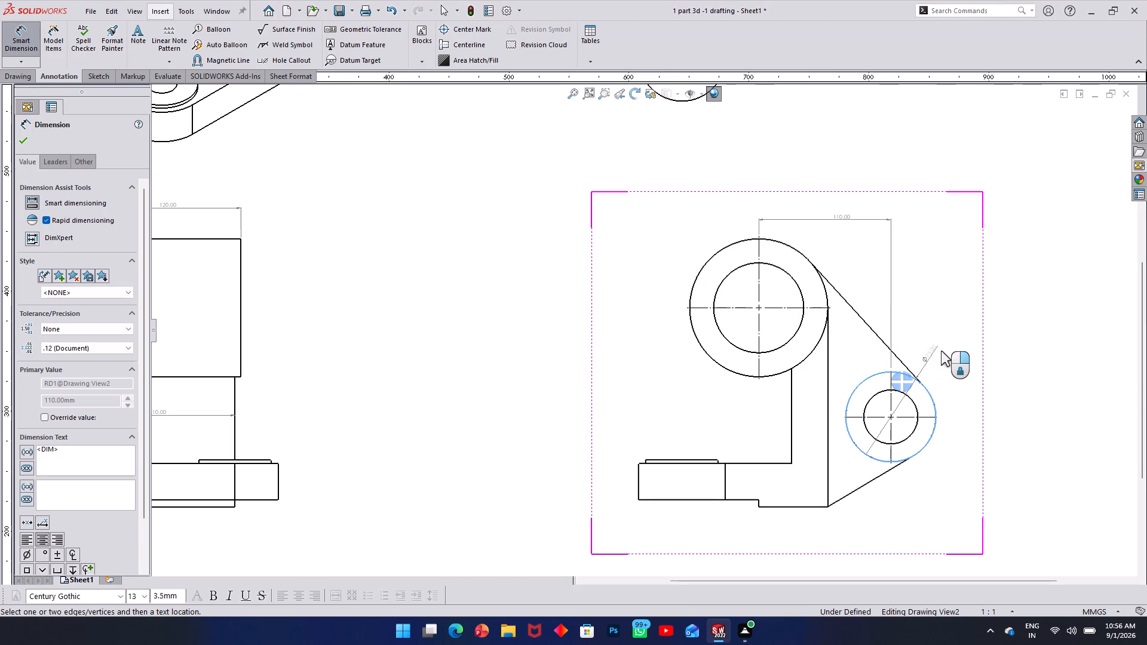
left_click(953, 348)
left_click(916, 411)
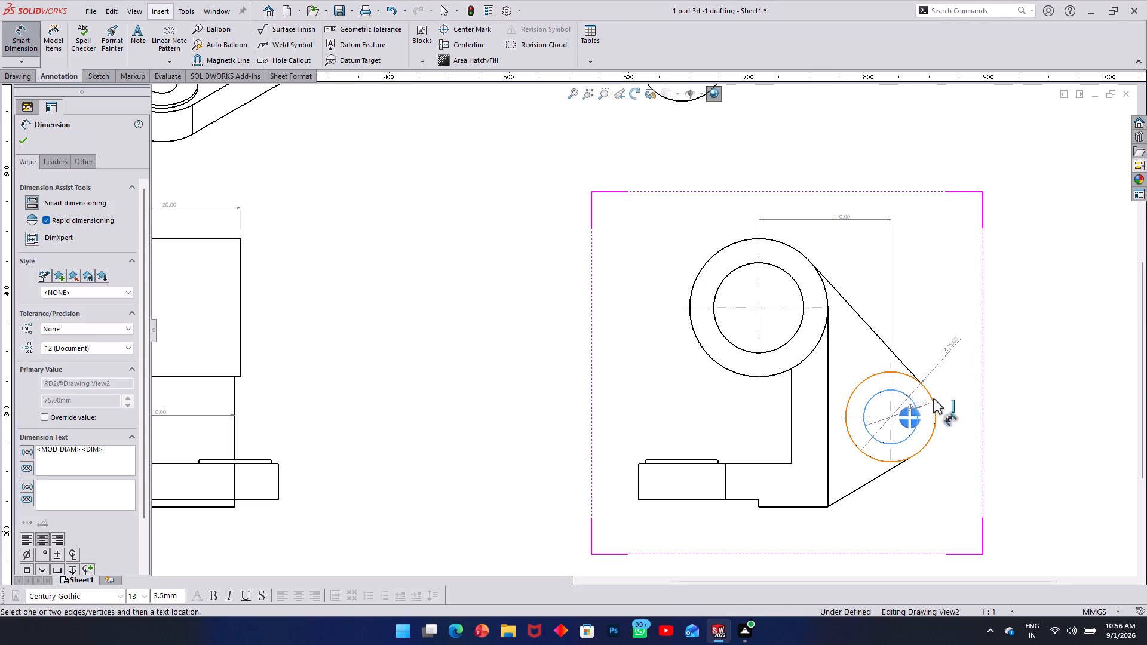
left_click(959, 388)
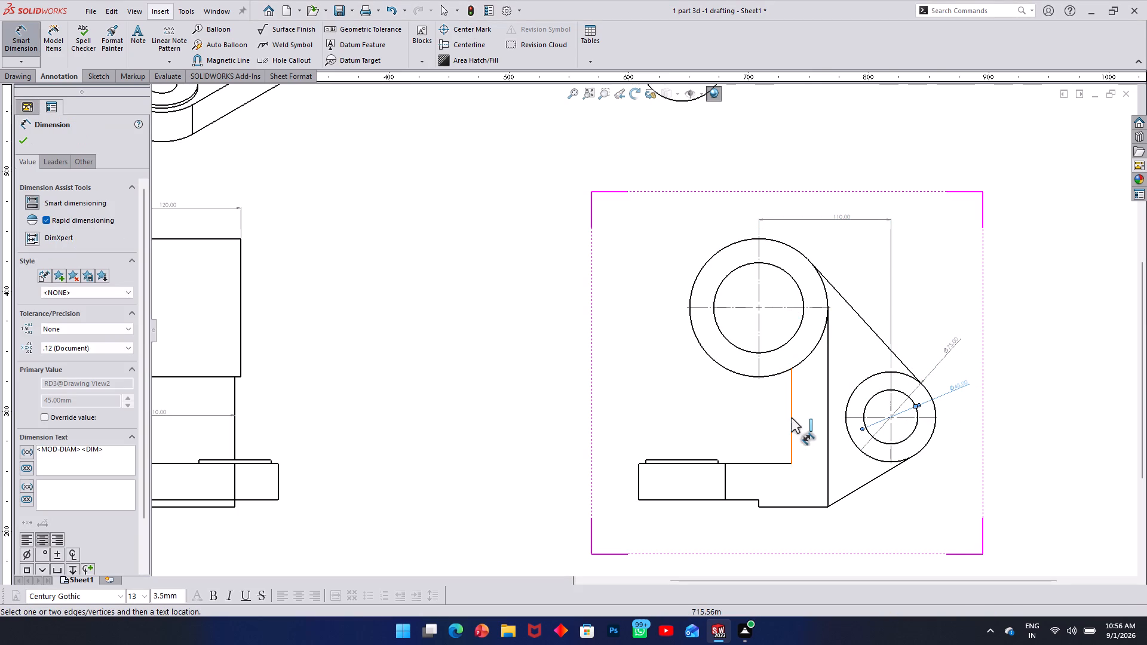
Below the profile, add stacked horizontal dimensions from the upright's outer edge to its inner edge, the bottom step and the base plate's far end.
left_click(793, 444)
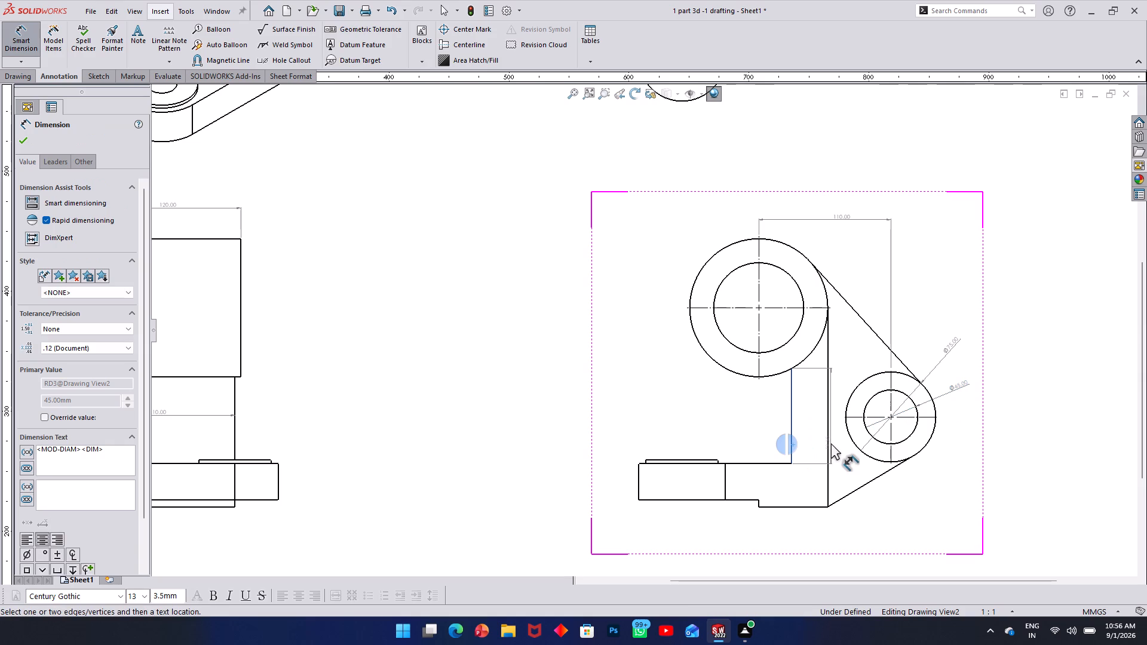
left_click_drag(827, 441, 828, 447)
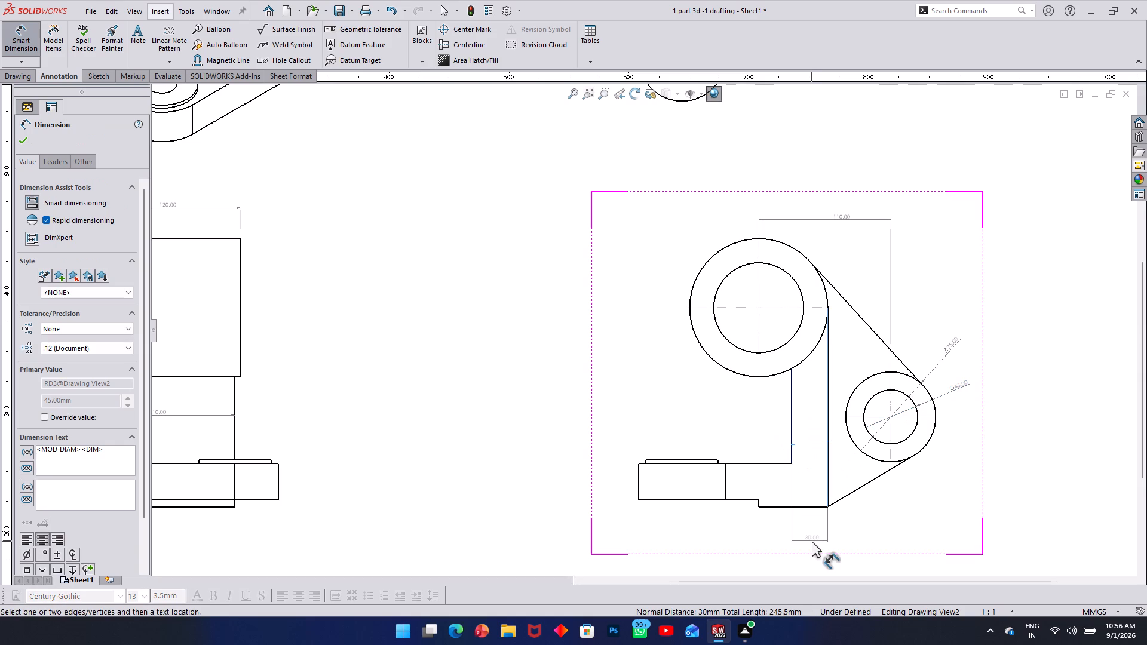
left_click(812, 541)
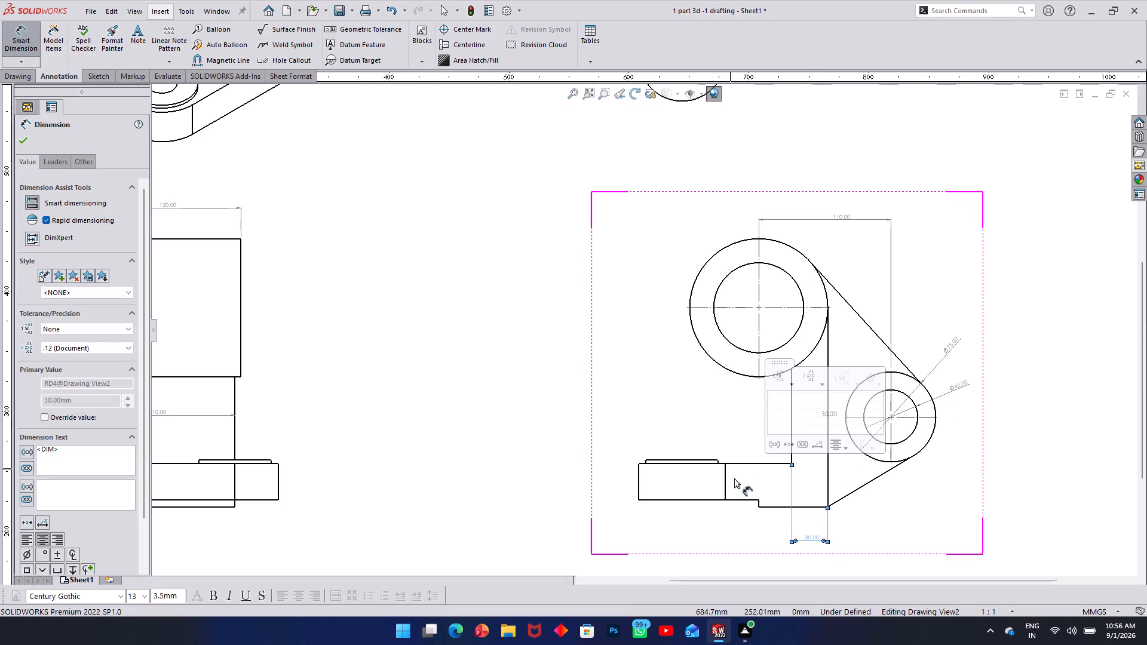
left_click(760, 503)
left_click(828, 480)
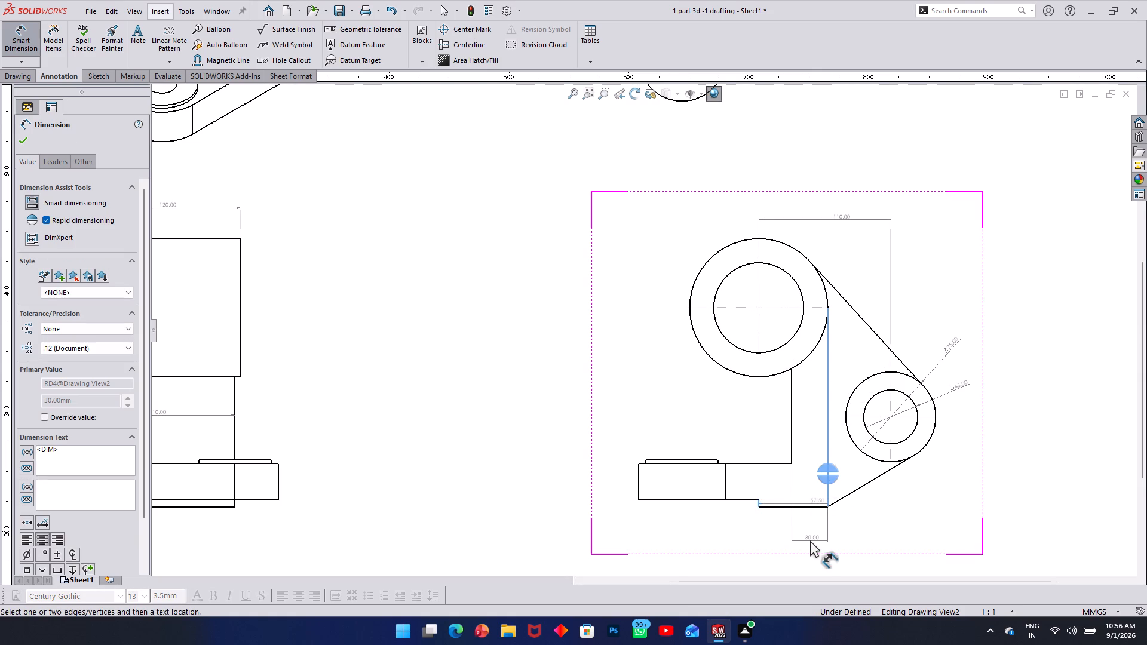
left_click(809, 550)
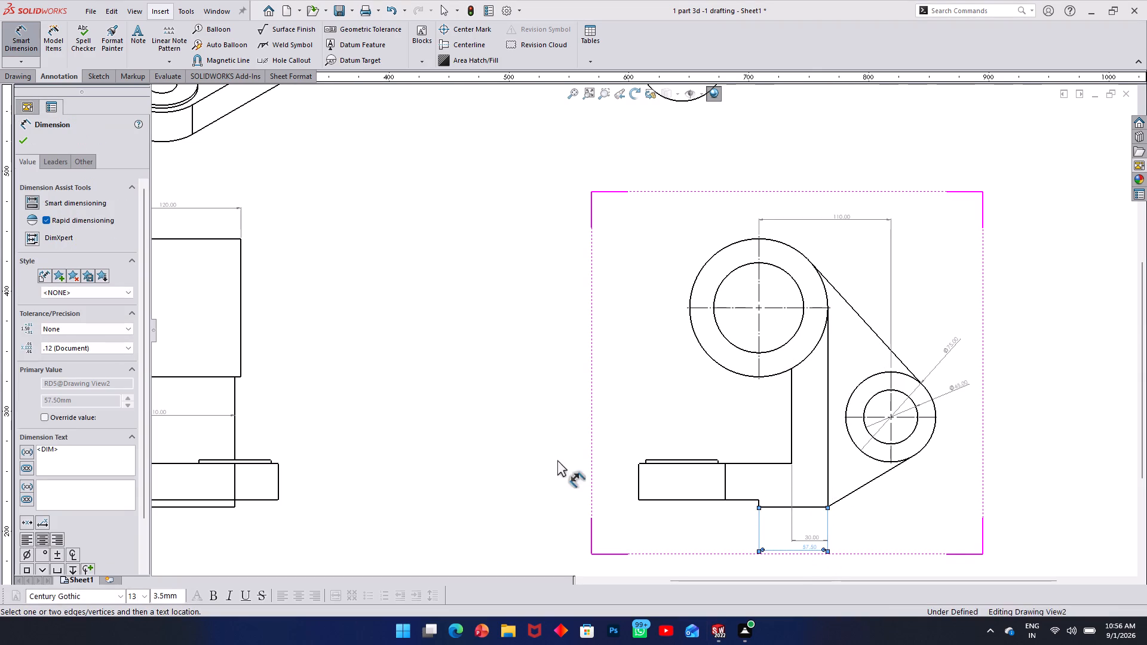
left_click(637, 483)
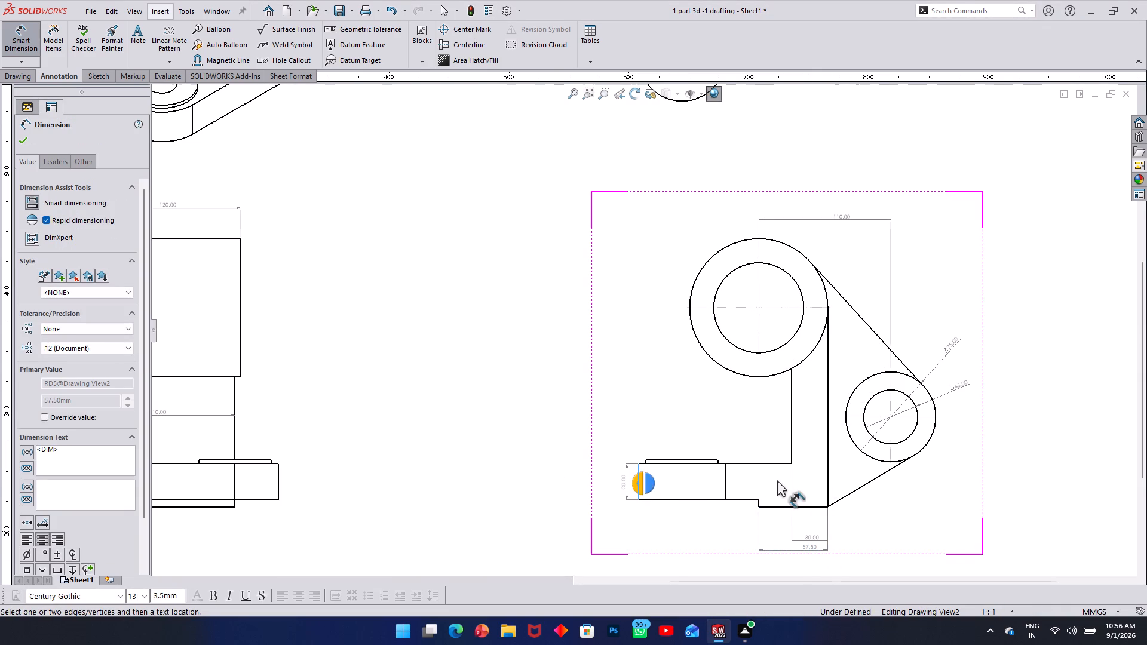
left_click(827, 487)
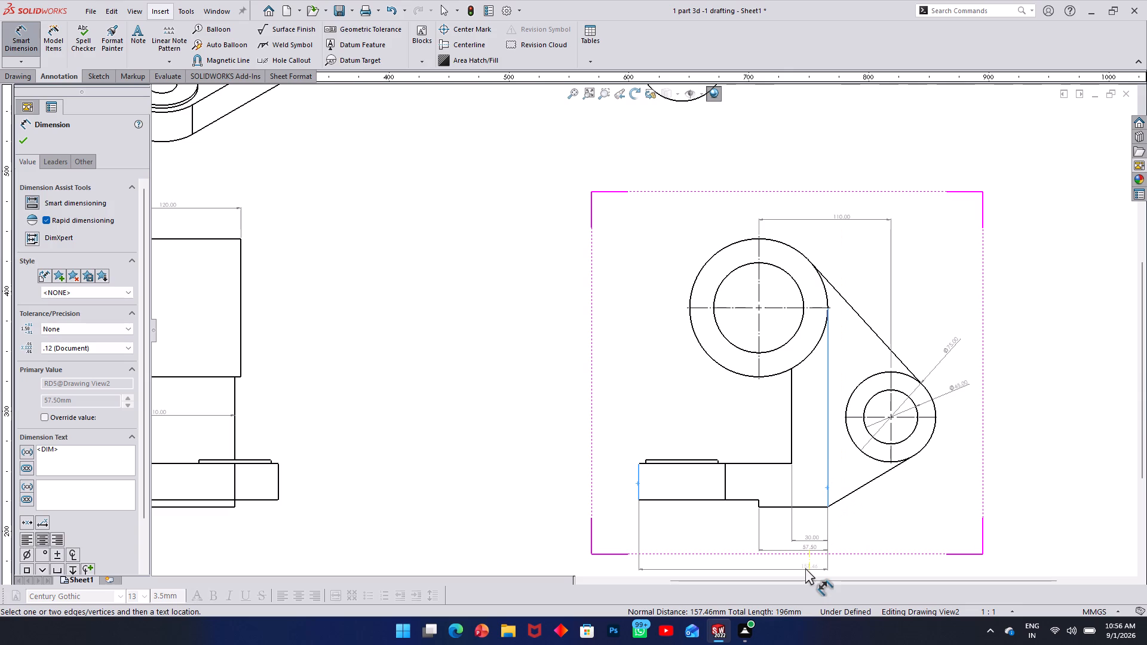
left_click(782, 560)
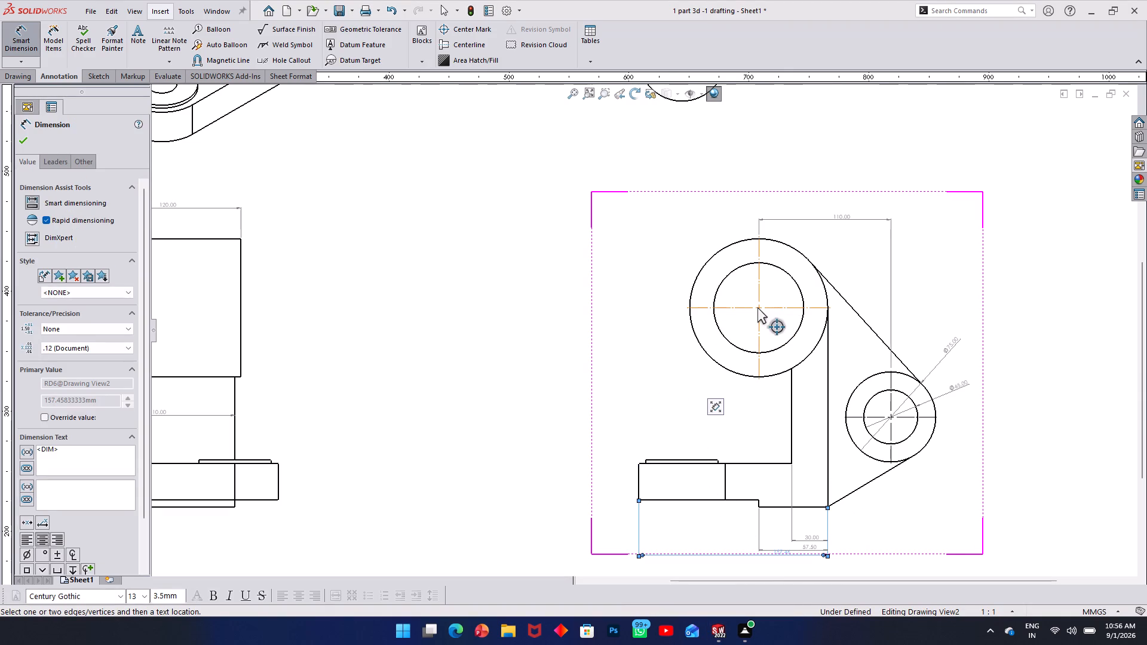
Add diameter dimensions for the large cylinder's outer circle and its bore, placed on the base plate's side of the profile.
left_click(692, 293)
left_click(635, 275)
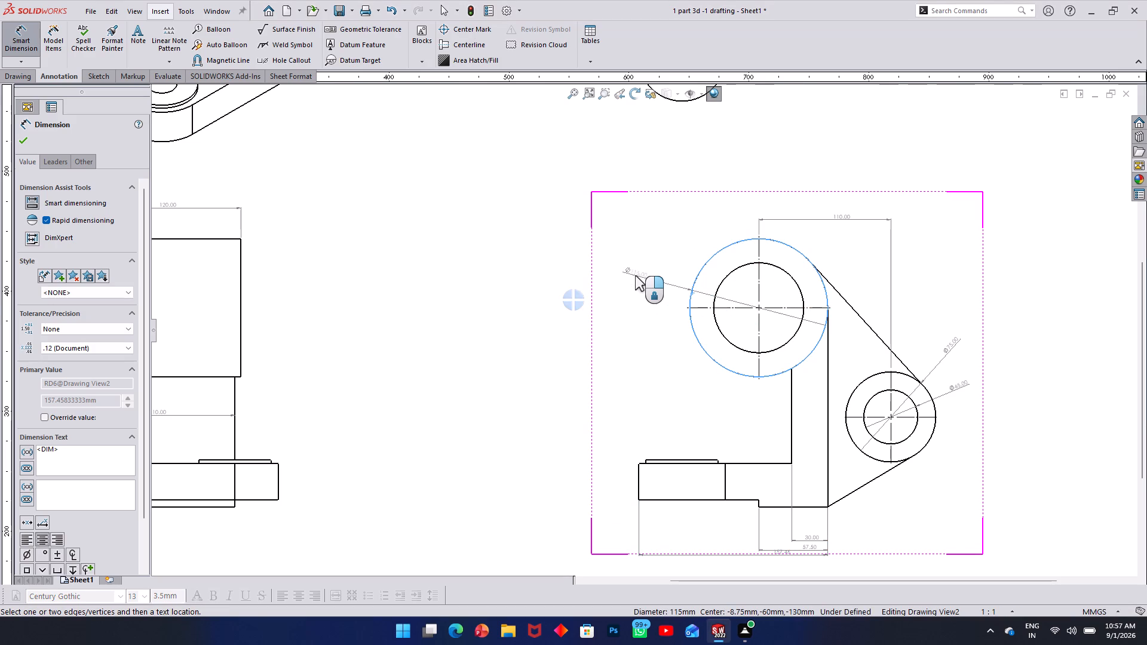
left_click(719, 330)
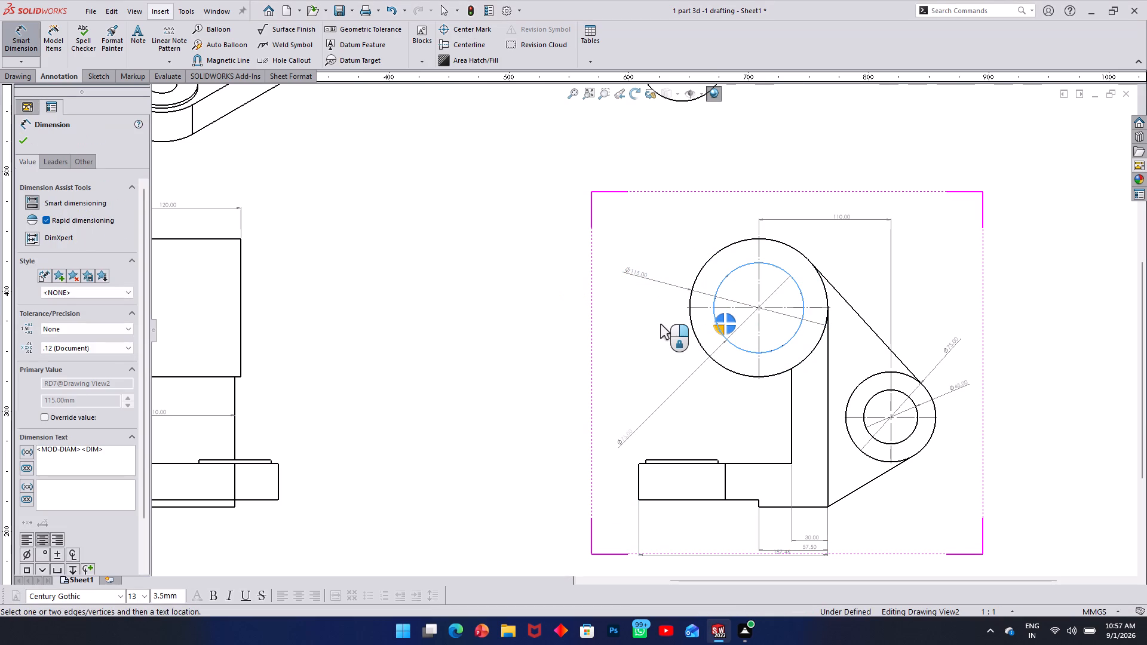
left_click(660, 324)
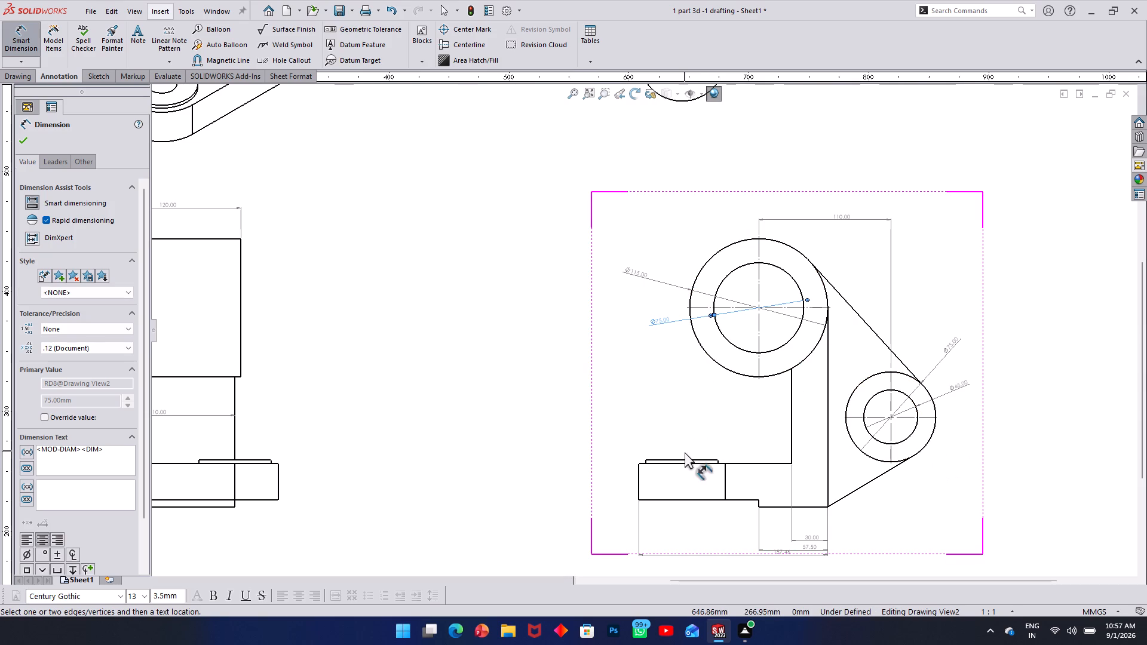
Add a diameter dimension for the raised pad's top edge, placed just above the pad, and finish dimensioning.
left_click(664, 460)
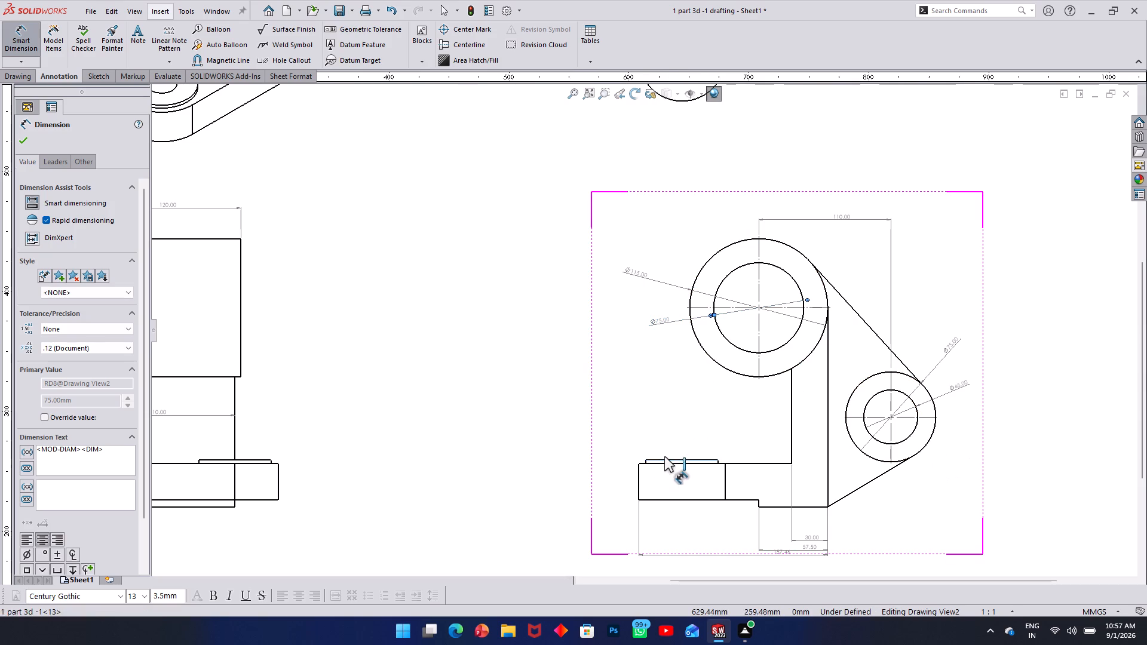
left_click(673, 438)
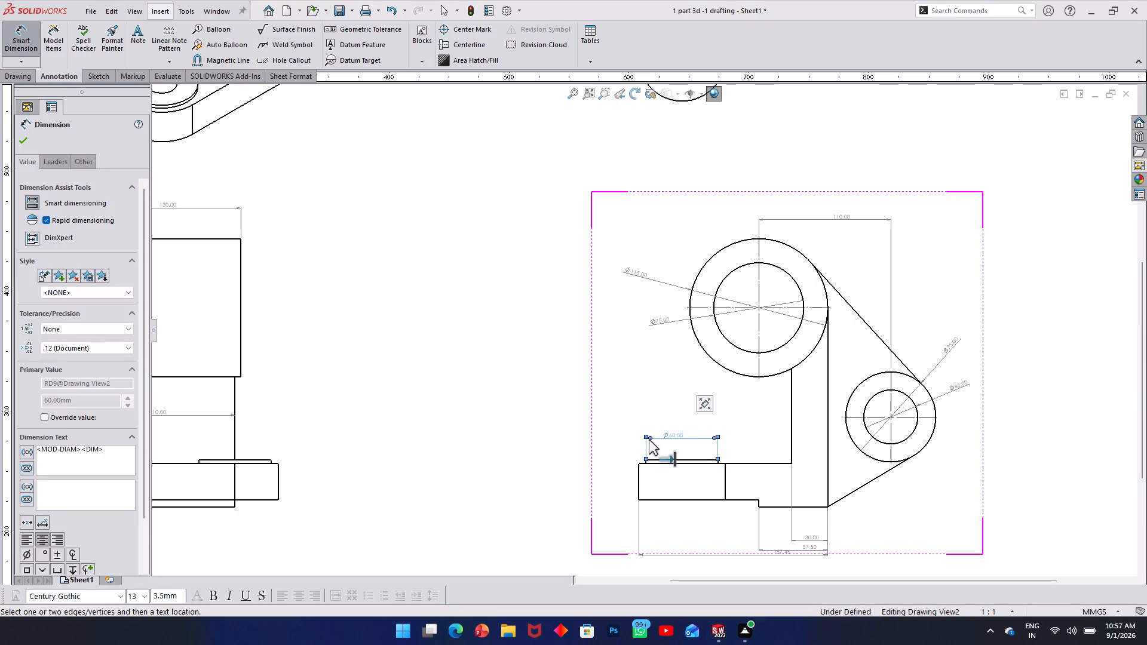
scroll(464, 355, "up", 4)
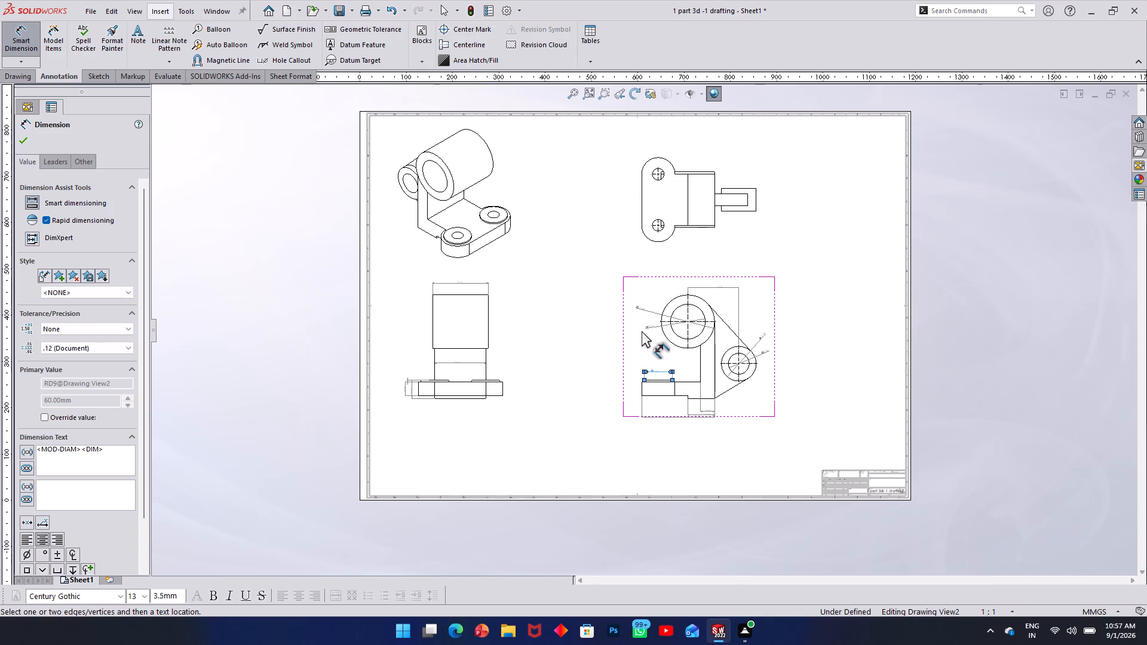
scroll(642, 331, "down", 2)
key("Escape")
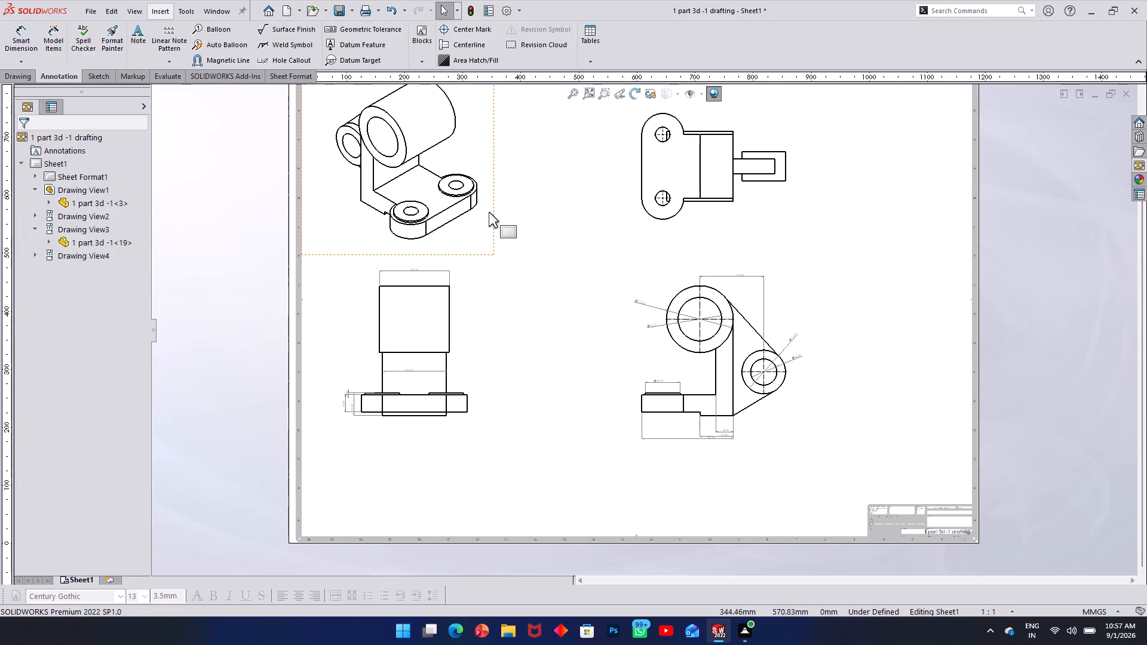
Set the isometric drawing view's display style to Shaded With Edges.
left_click(489, 212)
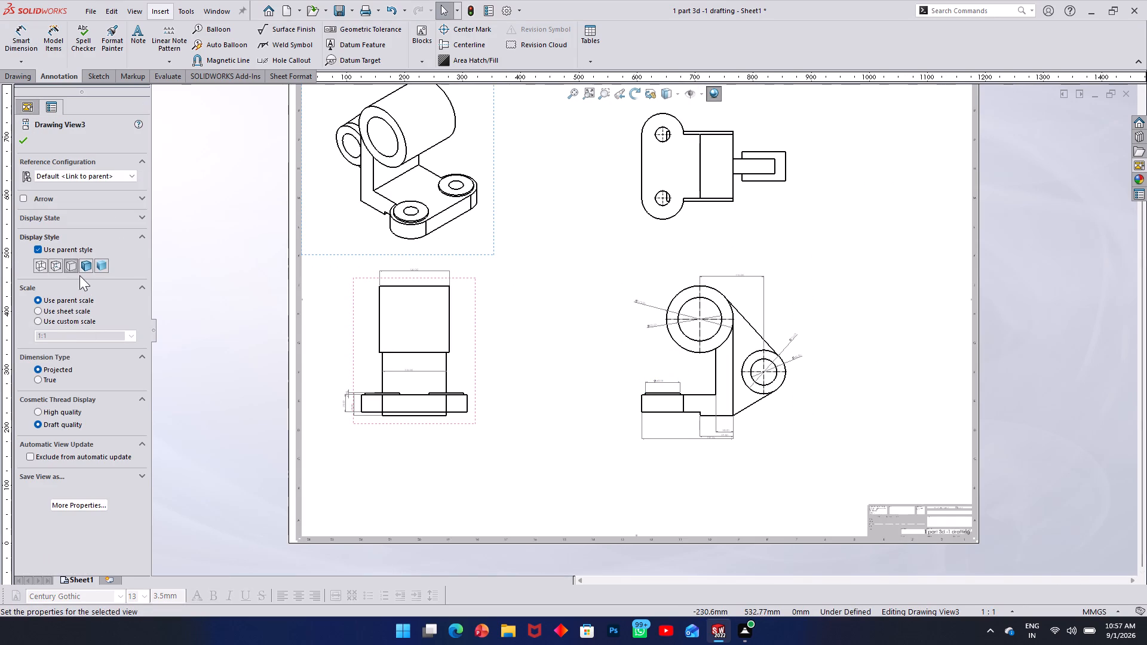
left_click(88, 270)
left_click(186, 295)
key("Escape")
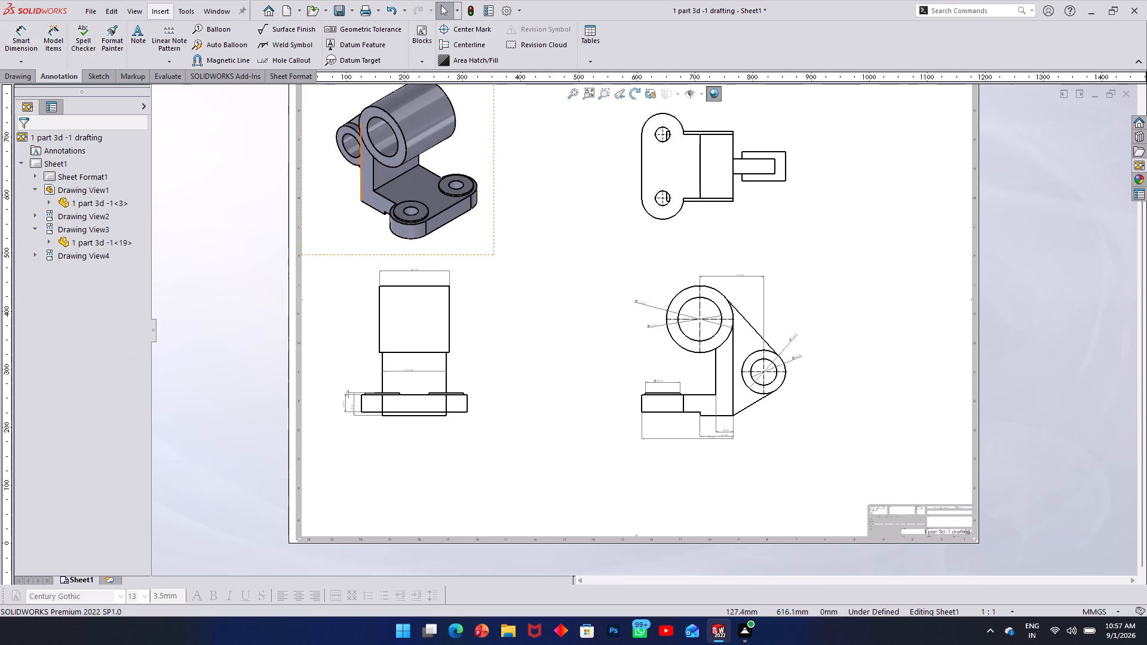
Set the document's dimension font to Century Gothic Bold with a height of 28 points.
left_click(500, 7)
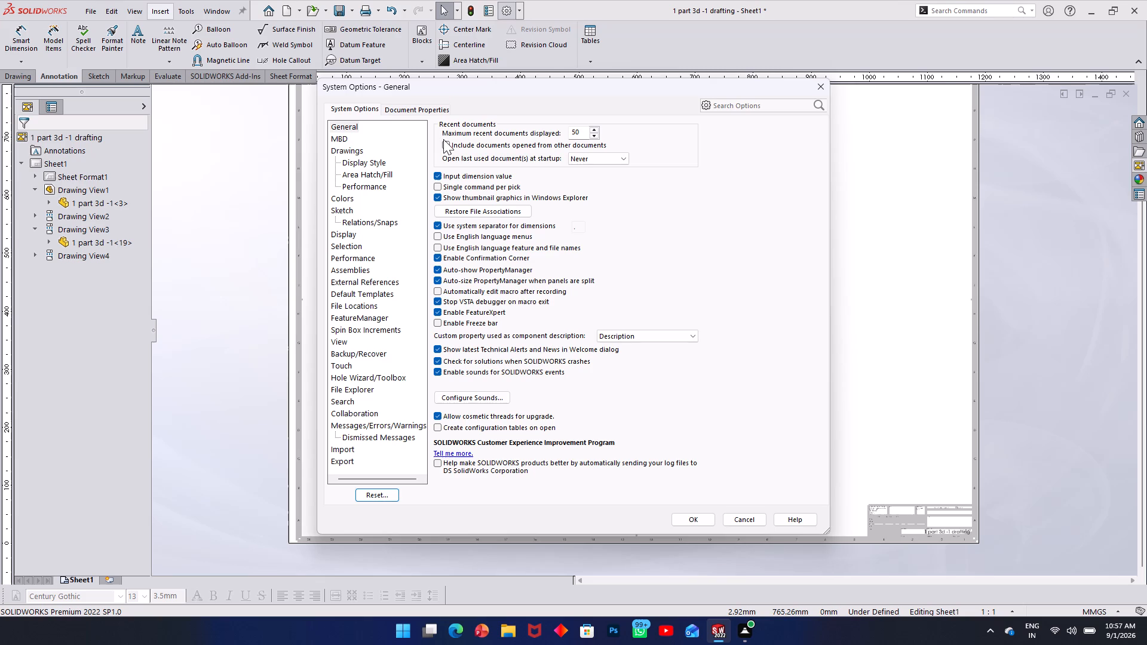
left_click(394, 110)
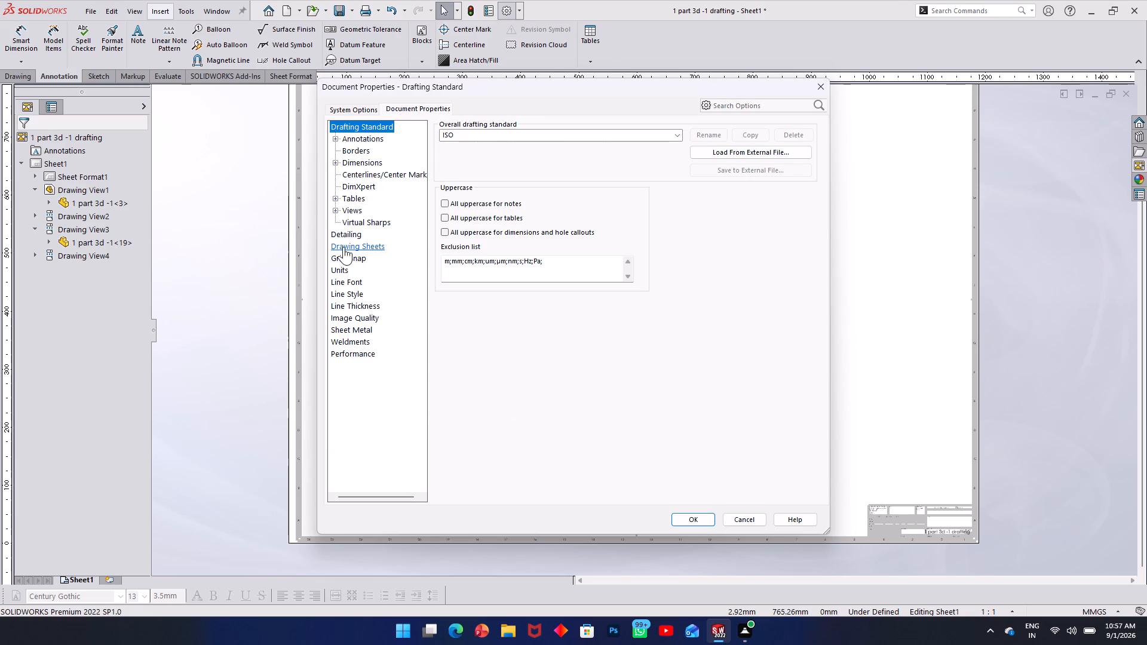
left_click(337, 207)
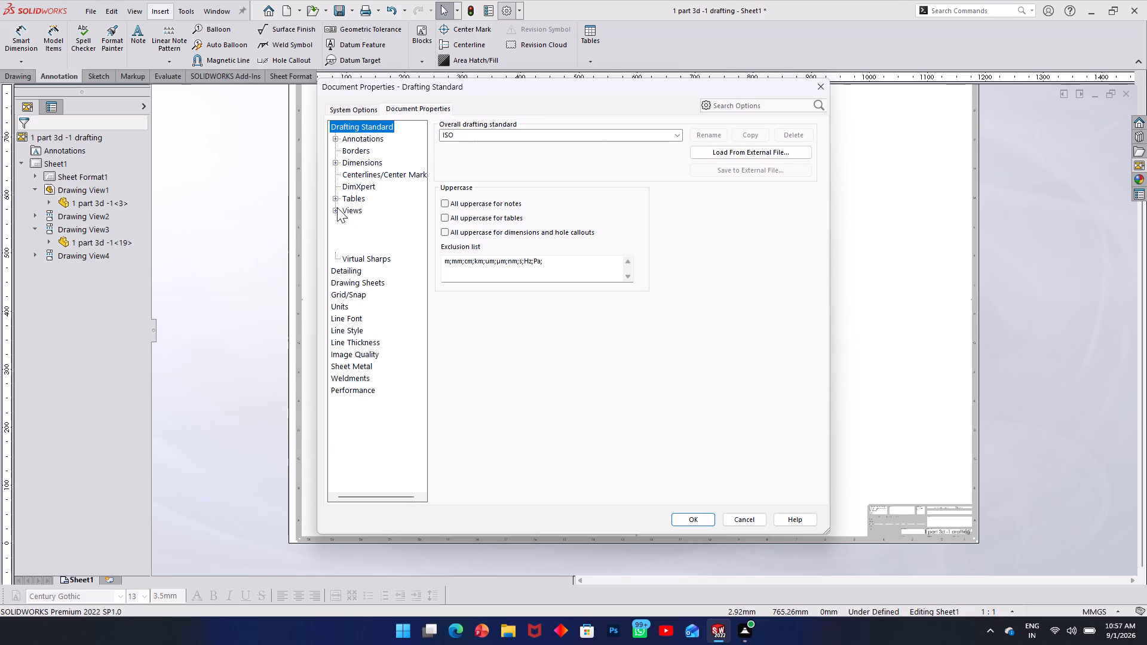
left_click(349, 161)
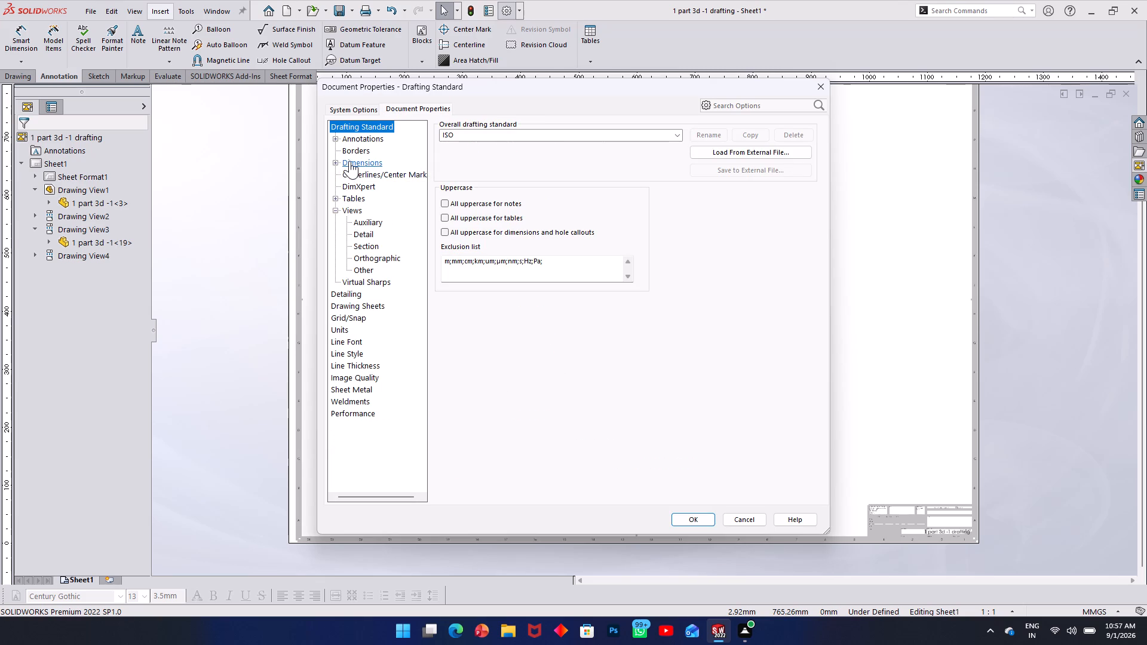
left_click(450, 165)
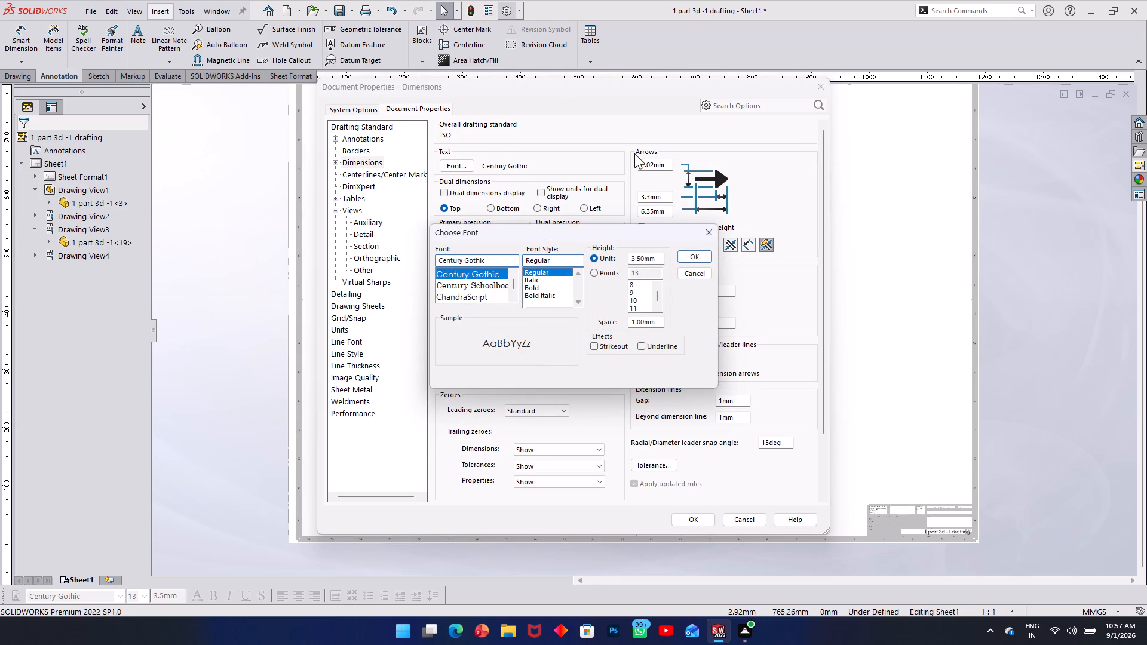
left_click(545, 285)
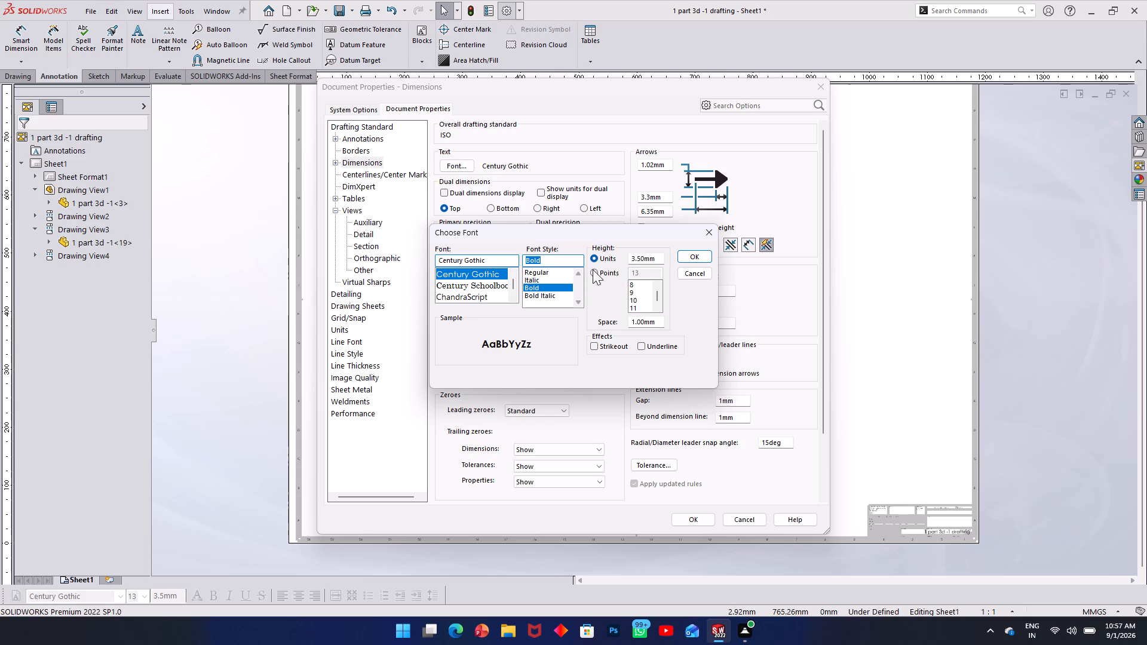
left_click(593, 269)
scroll(654, 290, "down", 3)
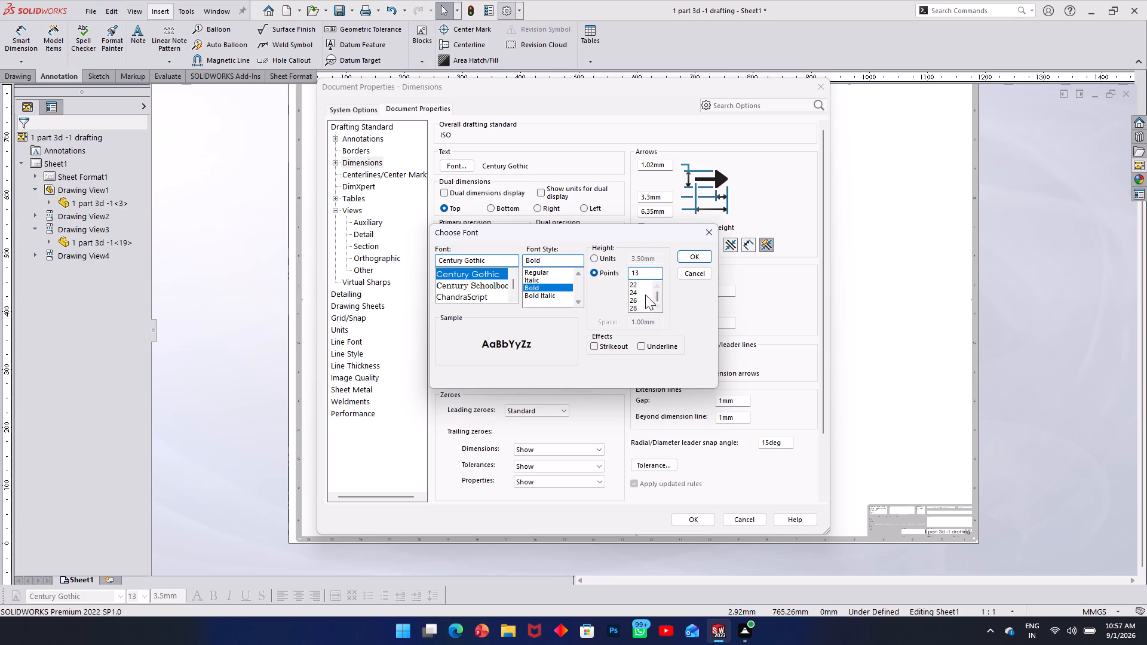
left_click(640, 308)
scroll(646, 305, "down", 1)
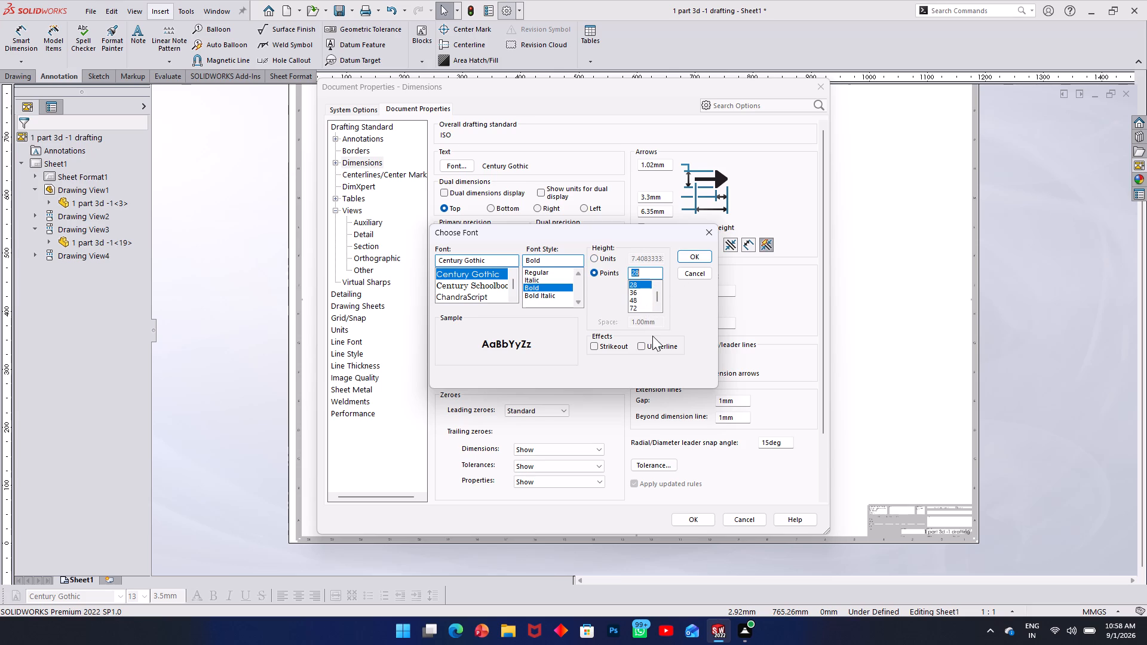
left_click(692, 258)
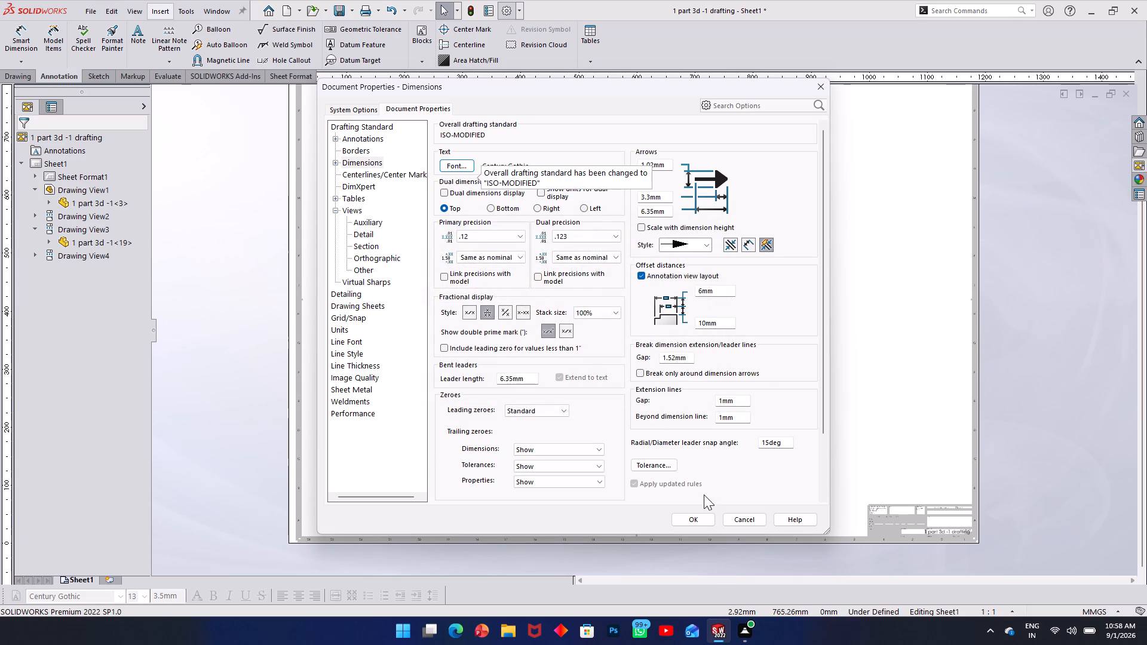
left_click(698, 515)
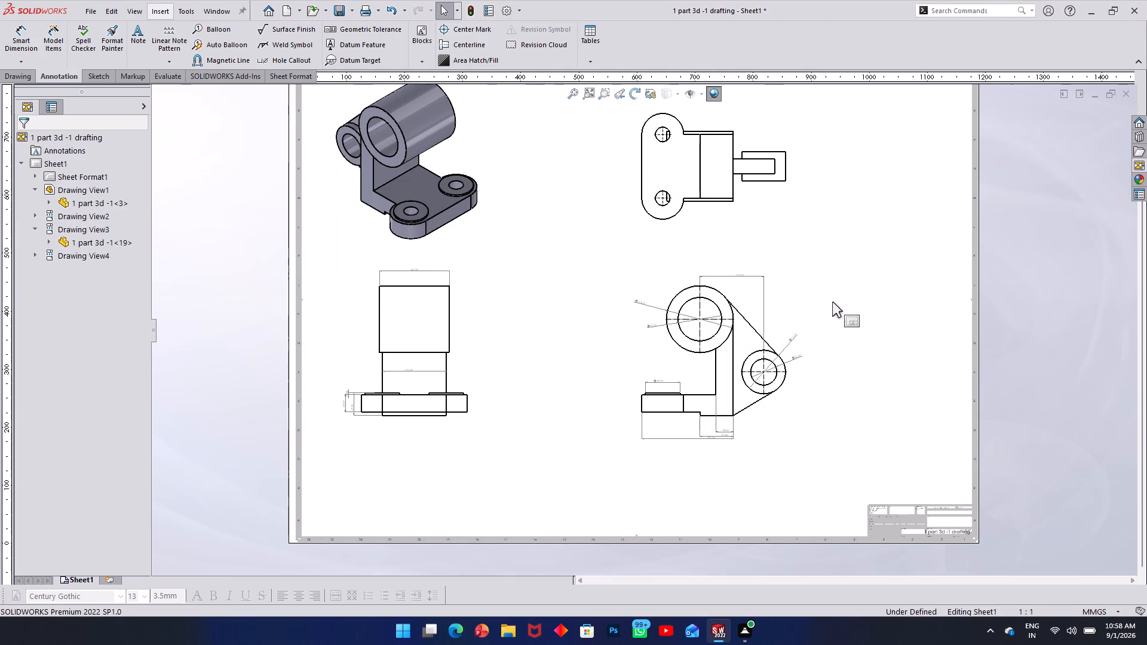
left_click(832, 300)
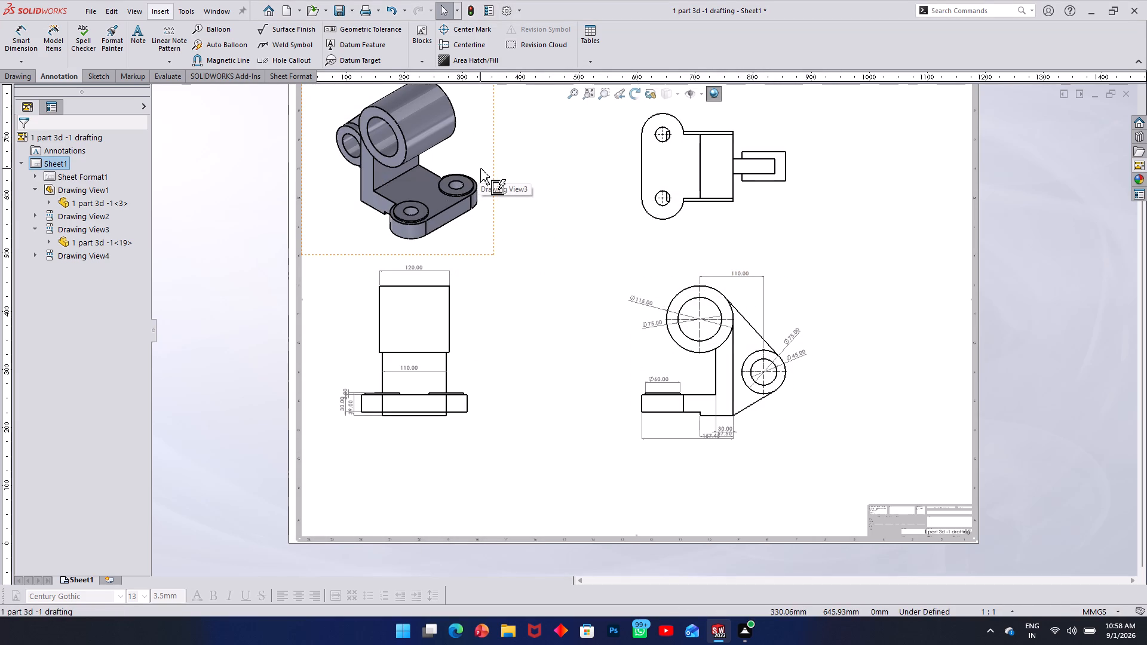
Save the drawing.
key("ctrl+s")
Save a PDF copy of the drawing in Downloads under the name "1 part 3d -1 drafting pdf".
left_click(95, 15, "ctrl")
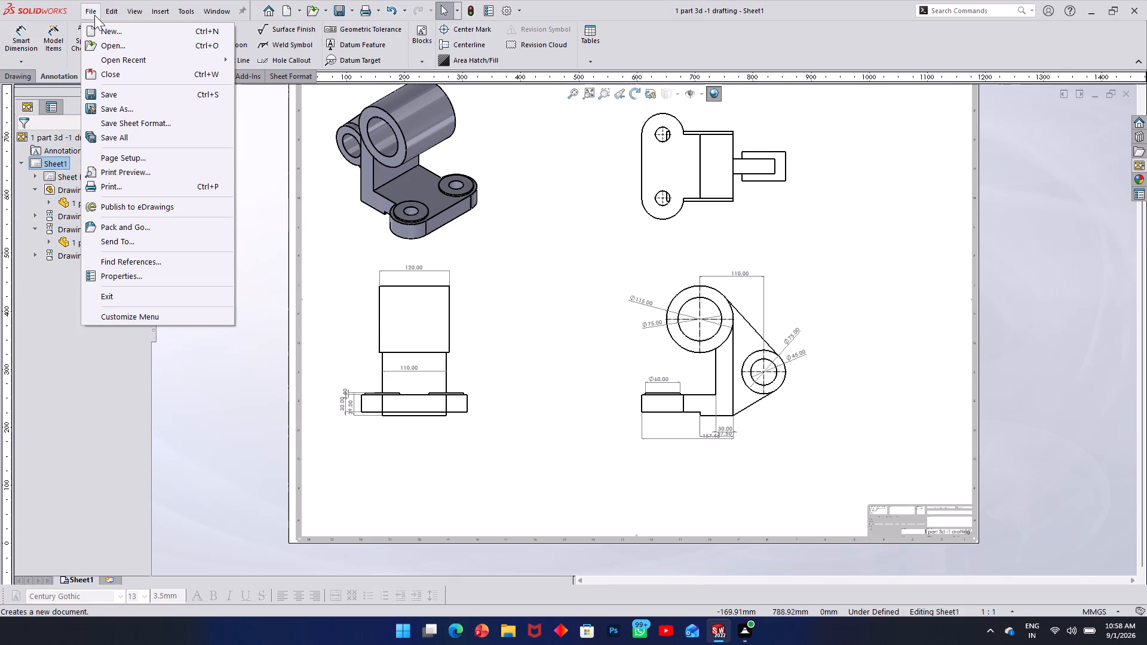
left_click(117, 107)
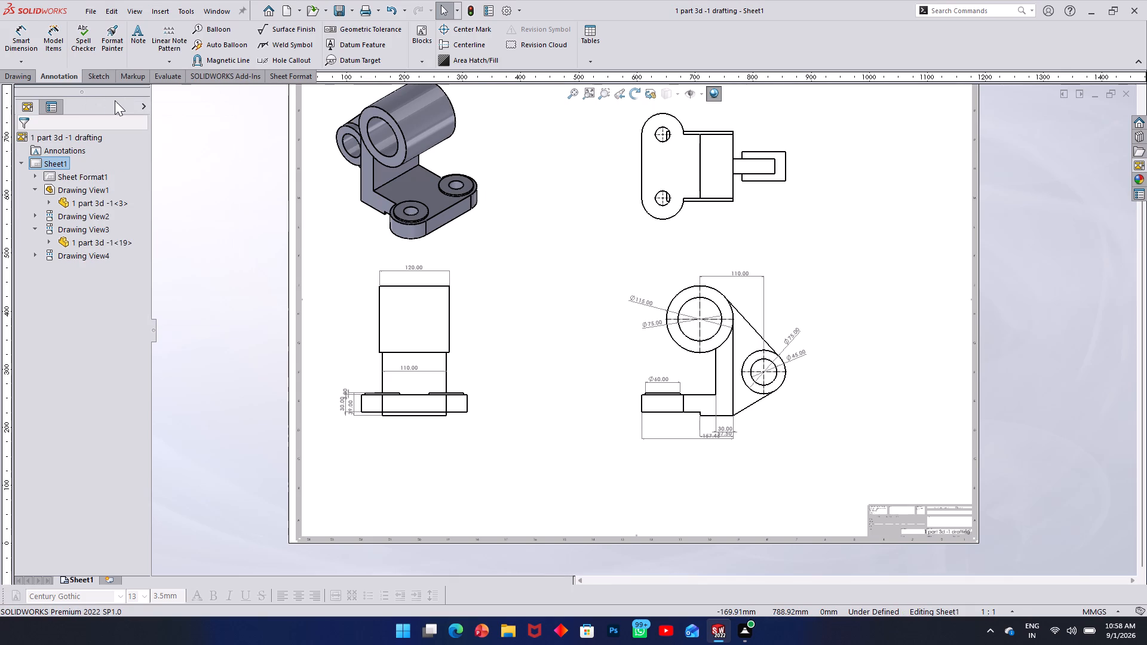
left_click(162, 199)
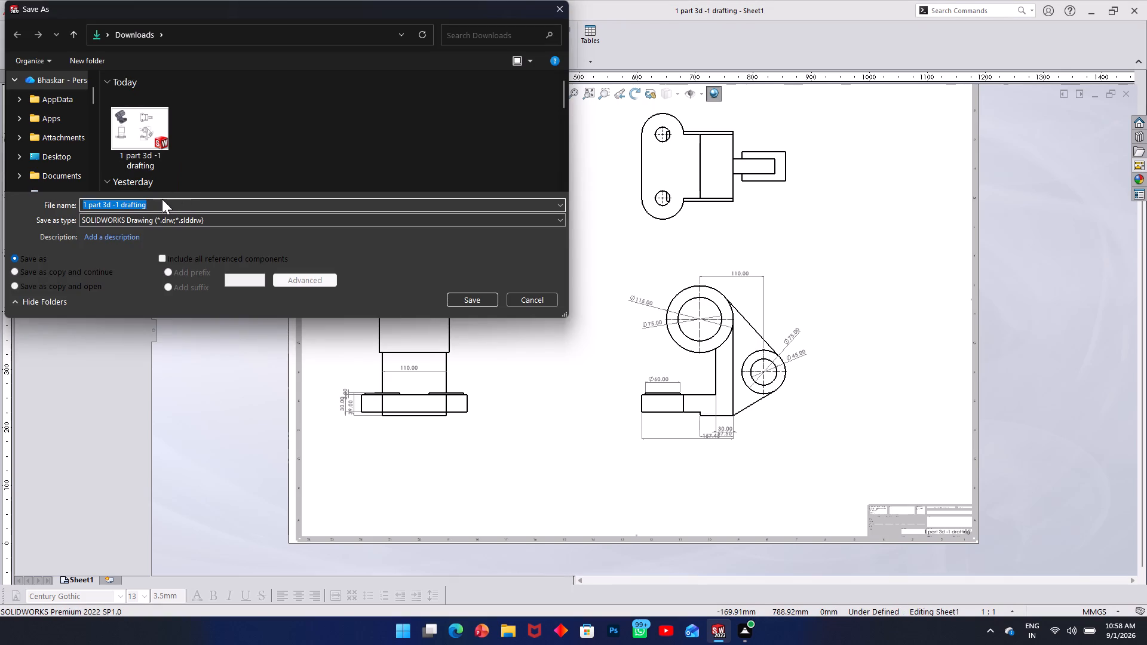
left_click(162, 206)
left_click(162, 206)
left_click(162, 206)
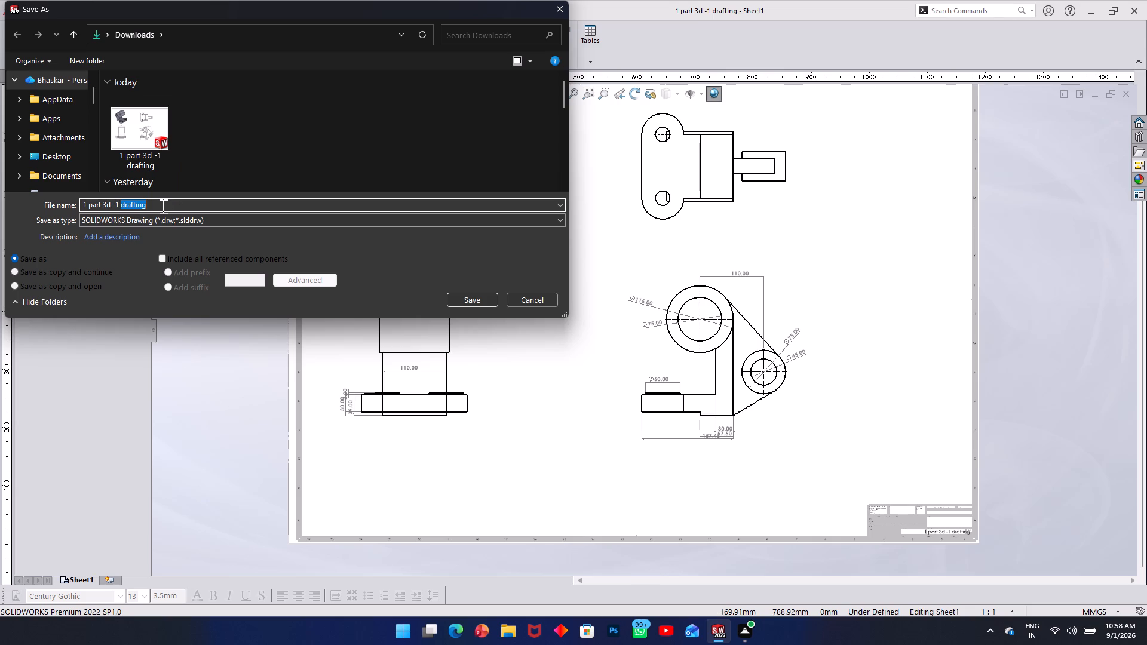
key("space")
type("pdf")
left_click(331, 220)
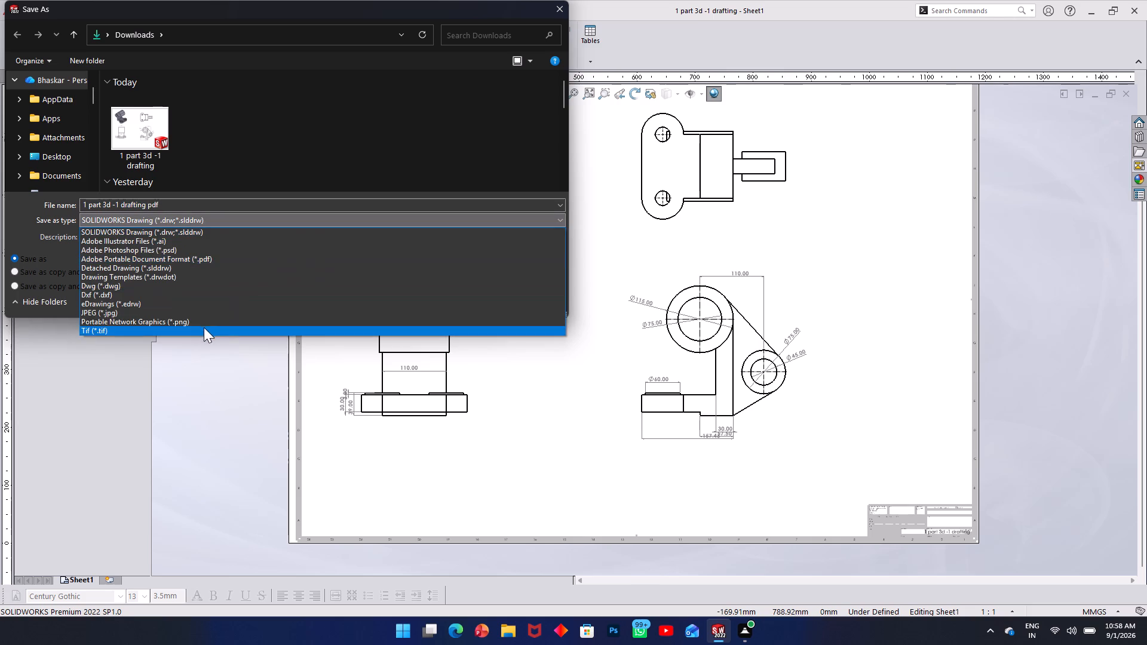
left_click(189, 257)
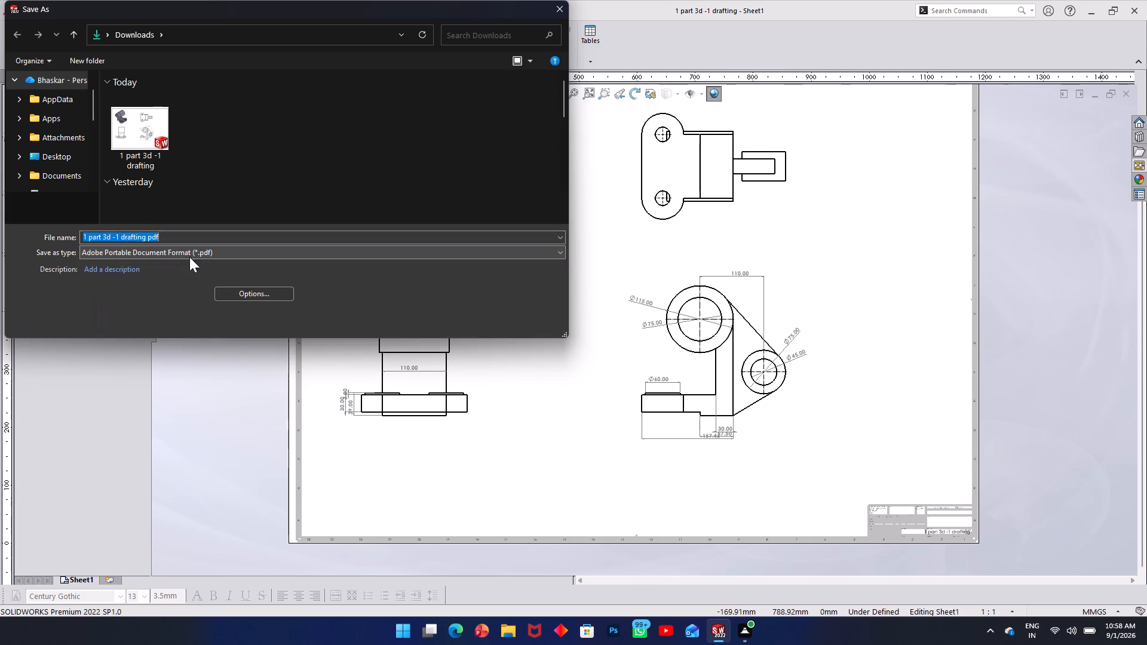
left_click(458, 317)
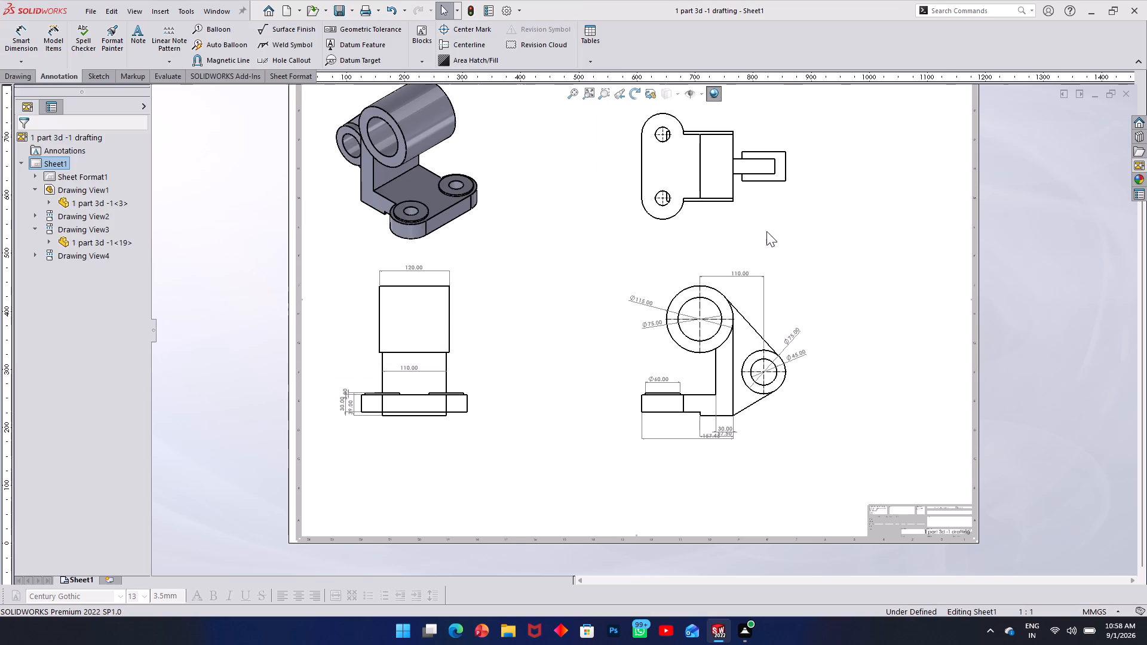